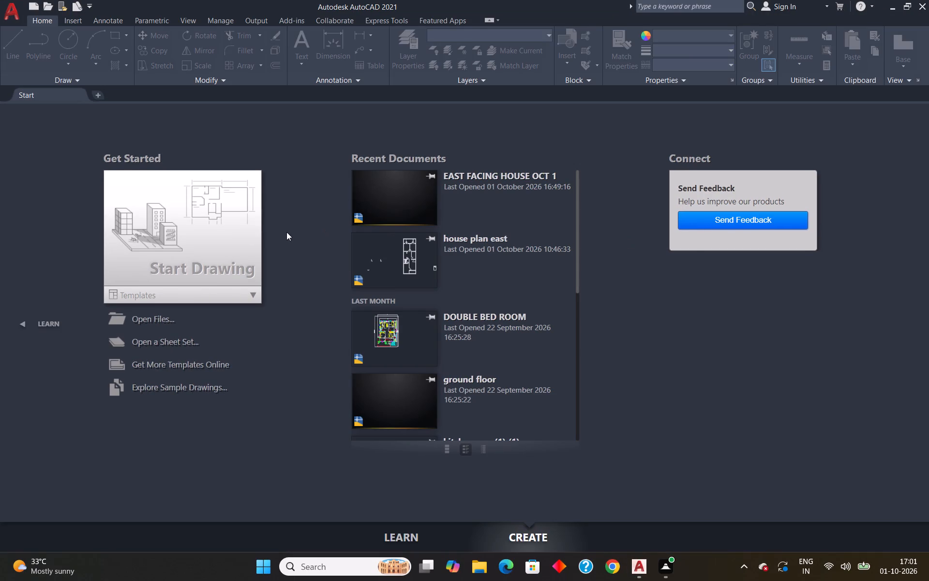
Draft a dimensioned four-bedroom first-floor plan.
Start a new blank drawing.
left_click(195, 247)
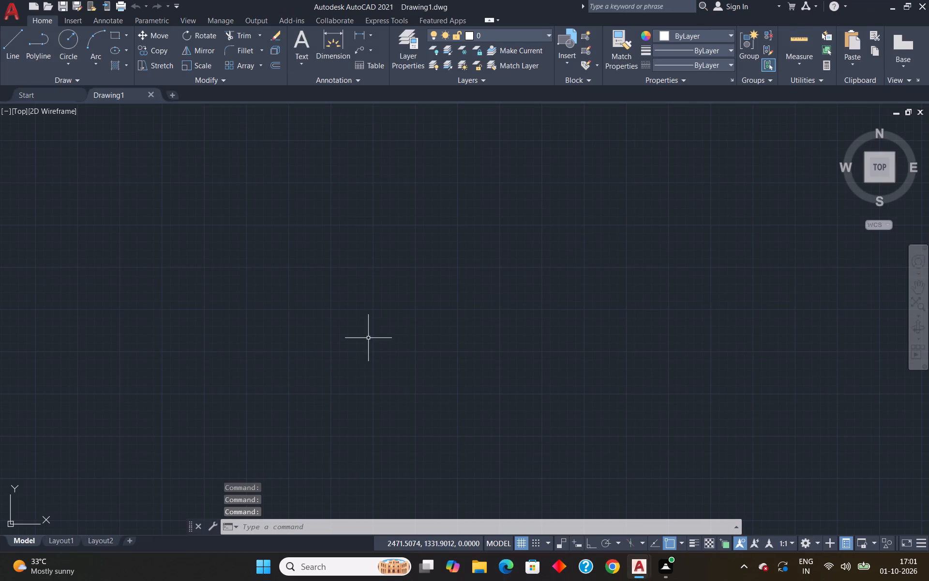
Set the drawing units to Engineering length with 0'-0.0" precision and an insertion scale of Inches.
scroll(373, 334, "down", 3)
type("units")
key("Return")
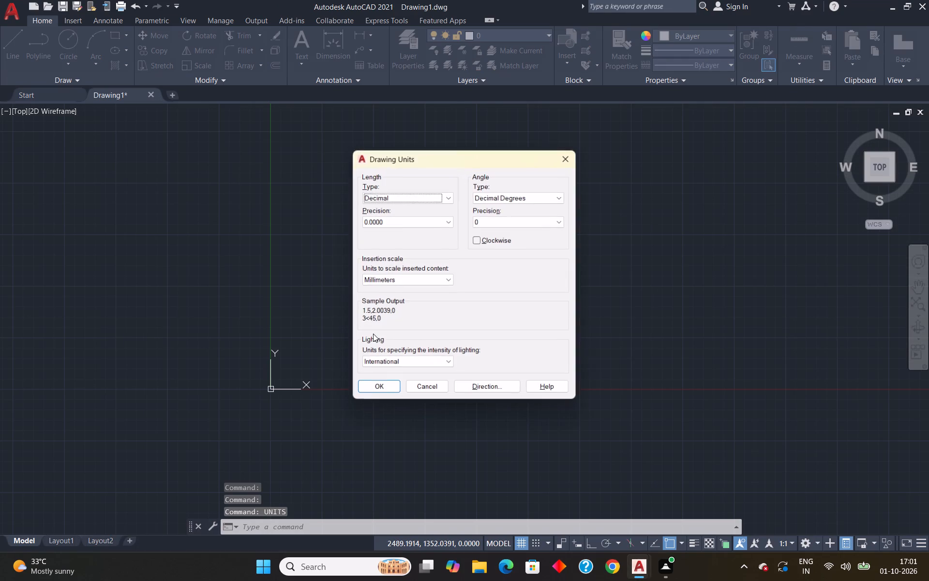
left_click(375, 194)
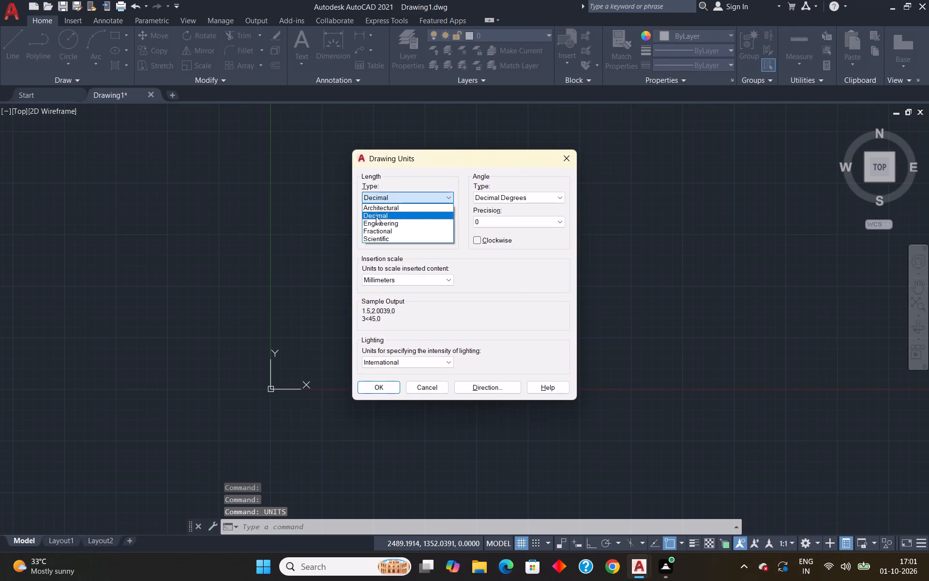
left_click(379, 223)
left_click(391, 226)
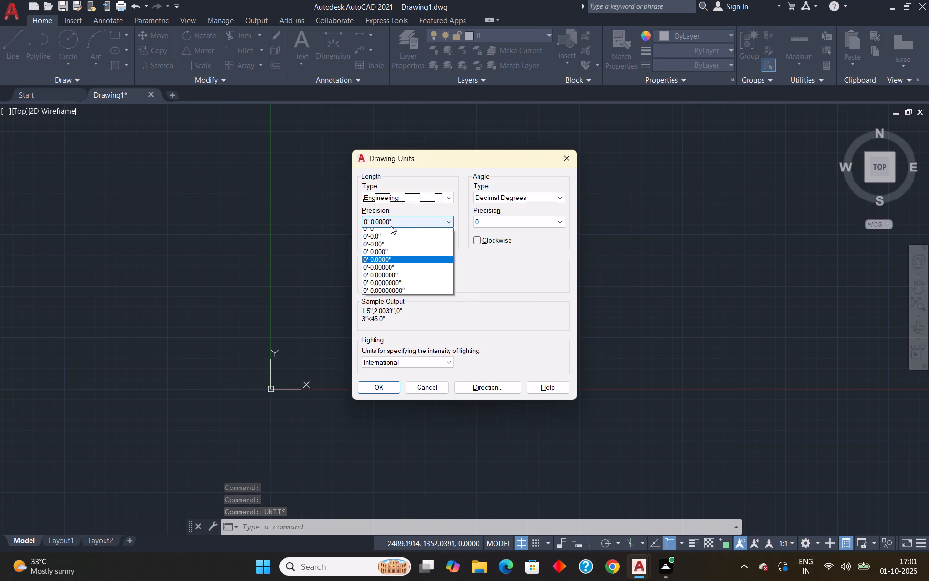
left_click(385, 242)
left_click(378, 276)
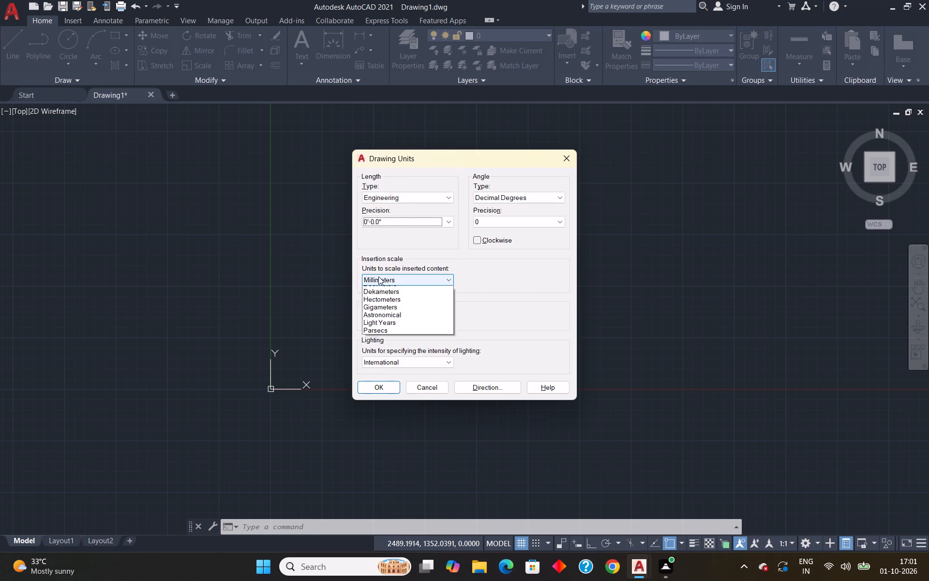
left_click(384, 297)
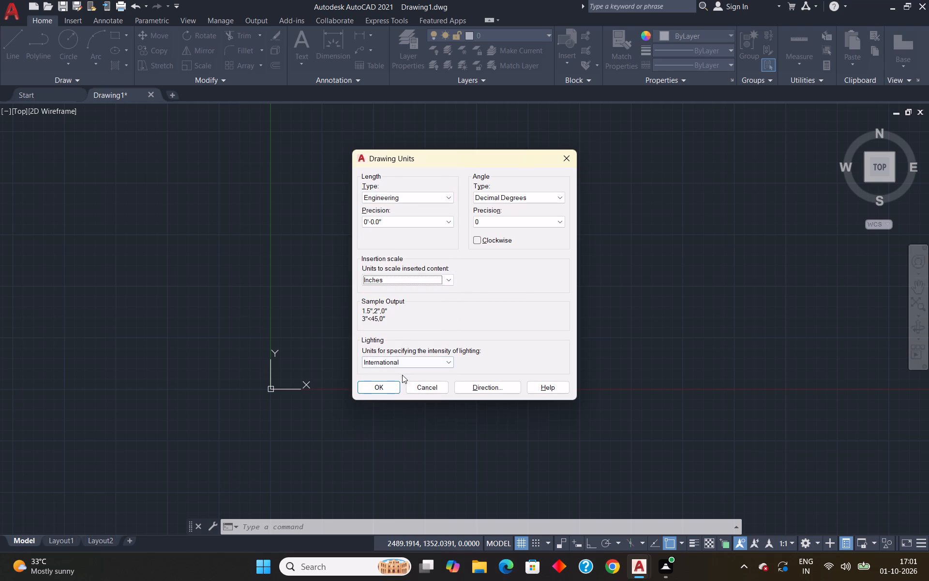
left_click(390, 387)
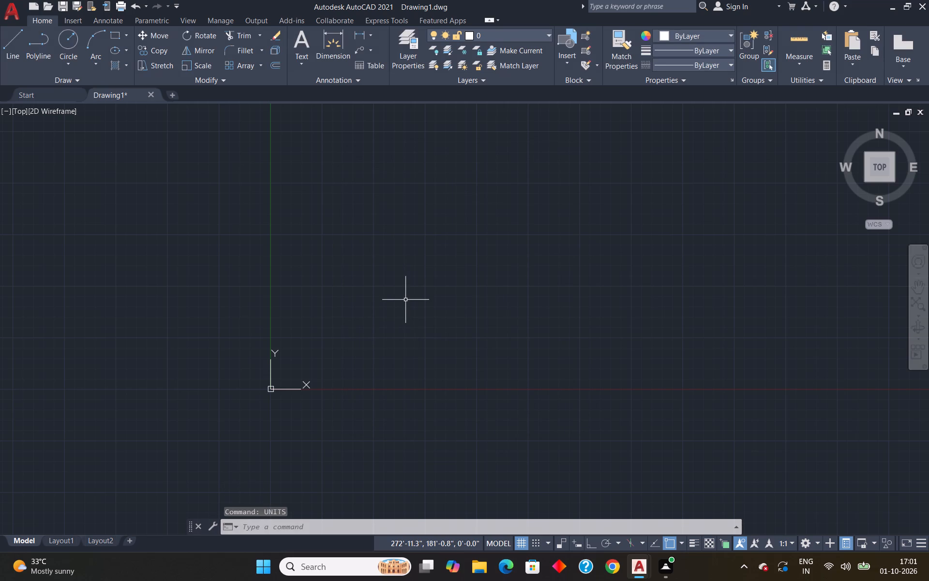
With Ortho on, draw a closed rectangular outline from lines, 26' wide and 35' high.
key("l")
key("Return")
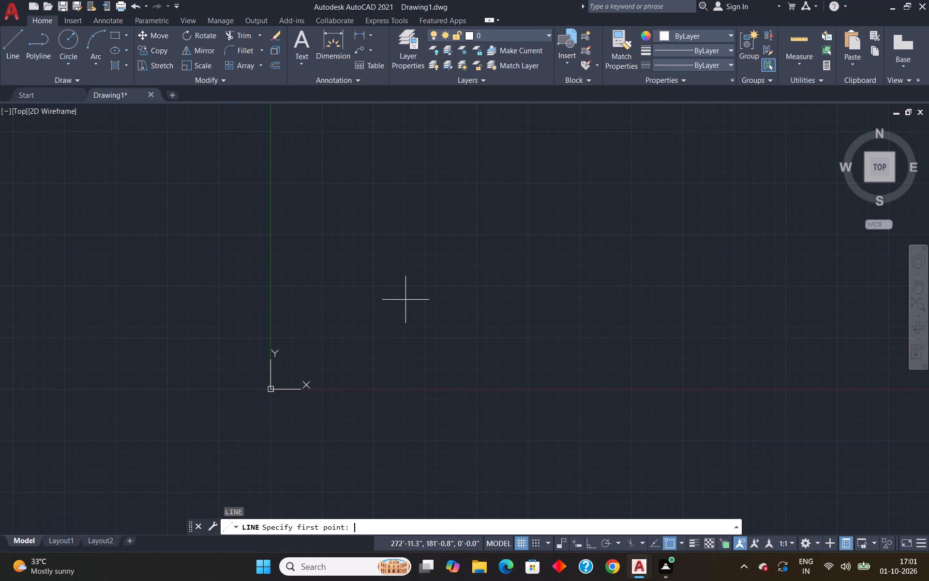
left_click(346, 231)
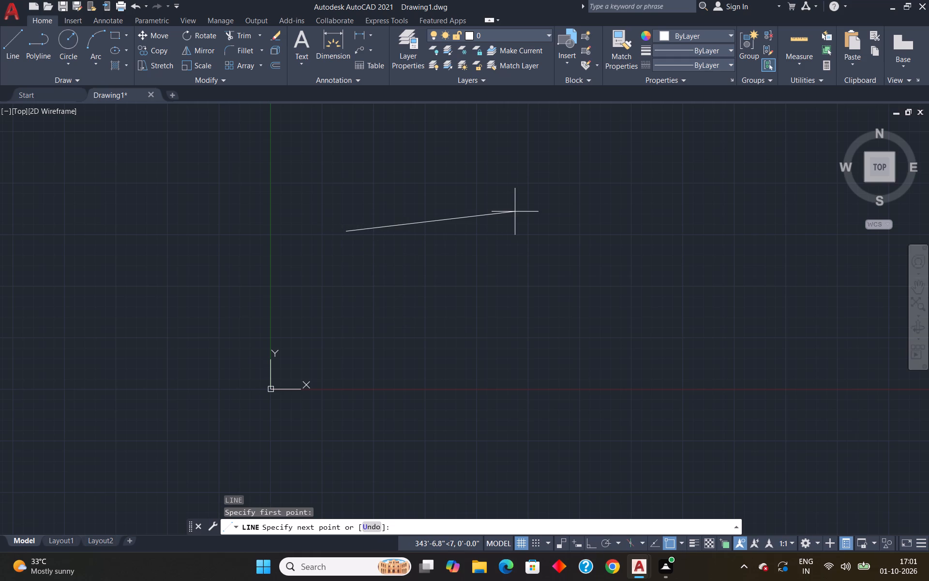
key("F8")
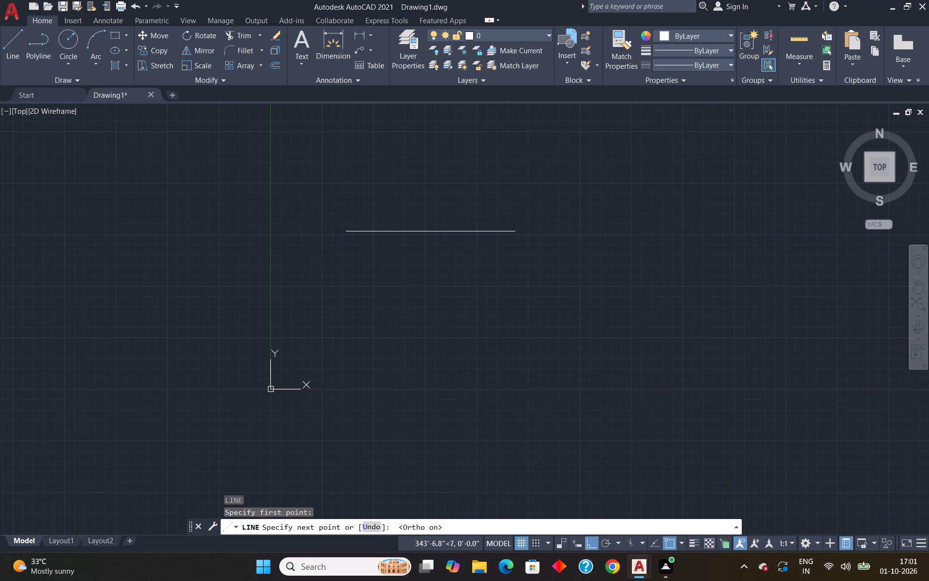
type("26'")
key("Return")
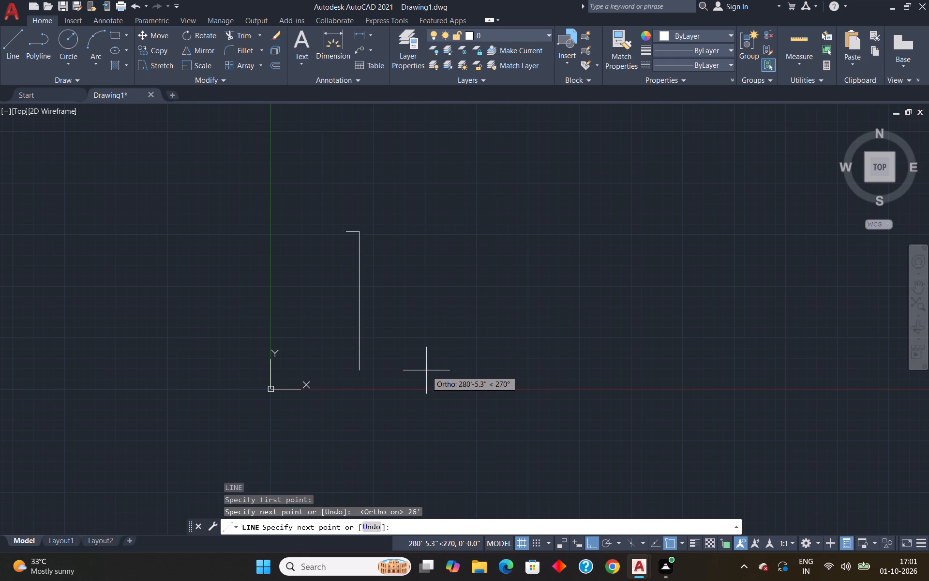
type("35'")
key("Return")
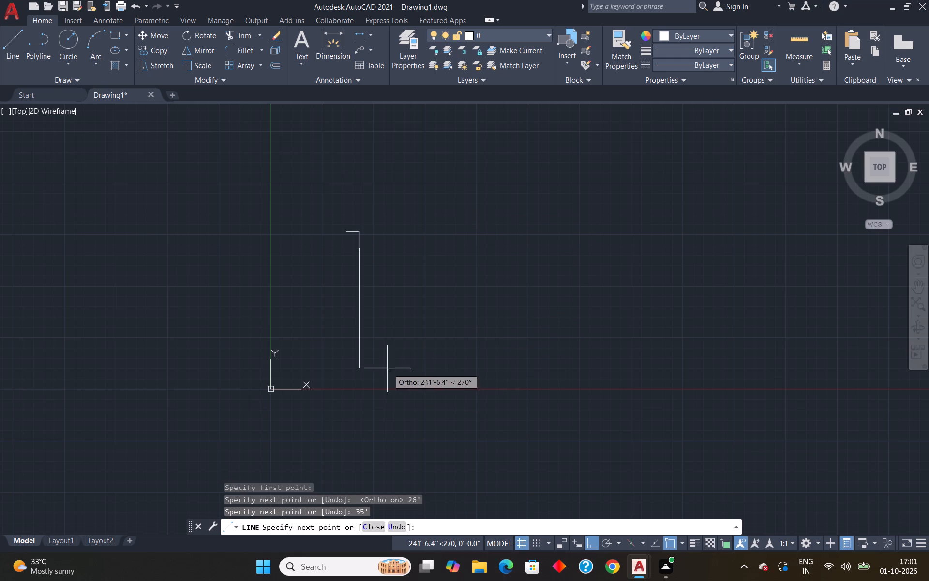
type("26")
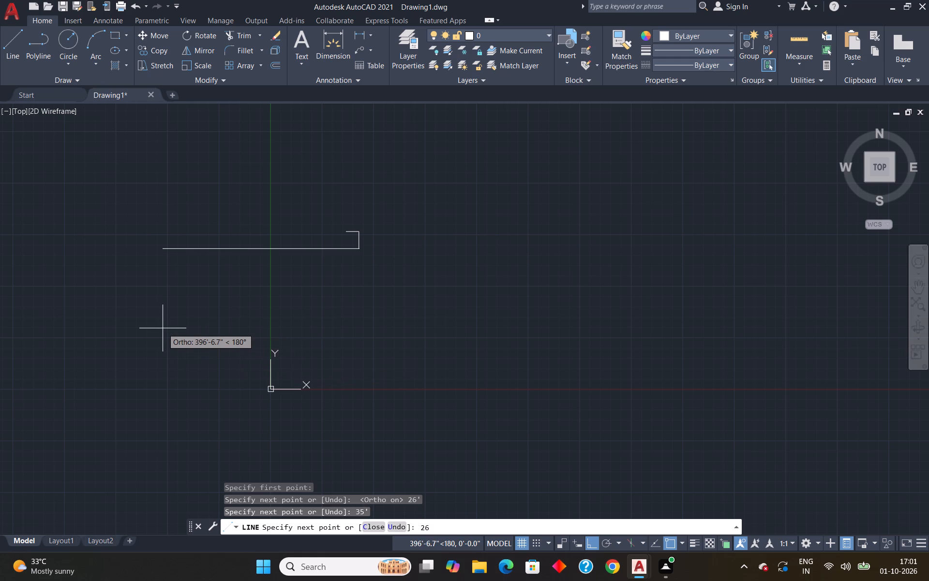
key("apostrophe")
key("Return")
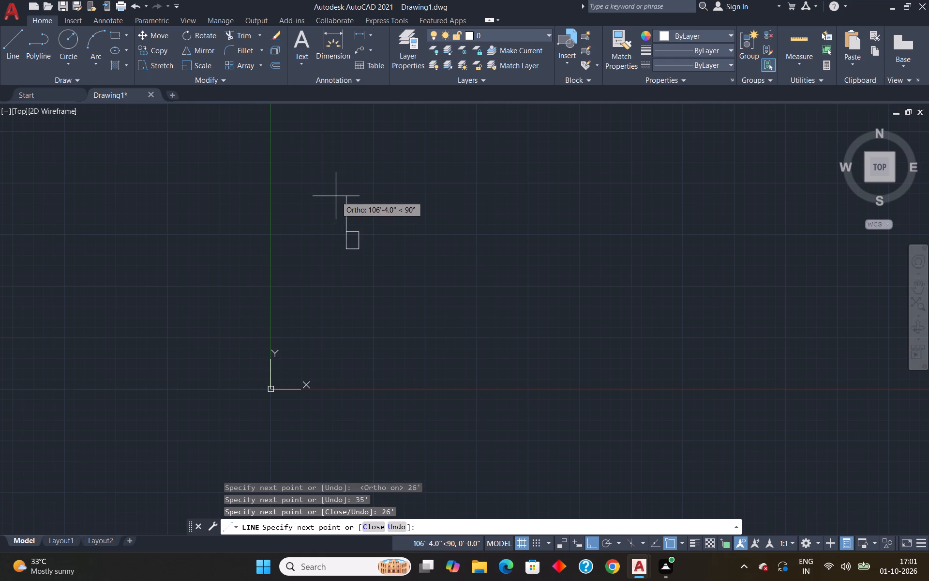
type("35'")
key("Return")
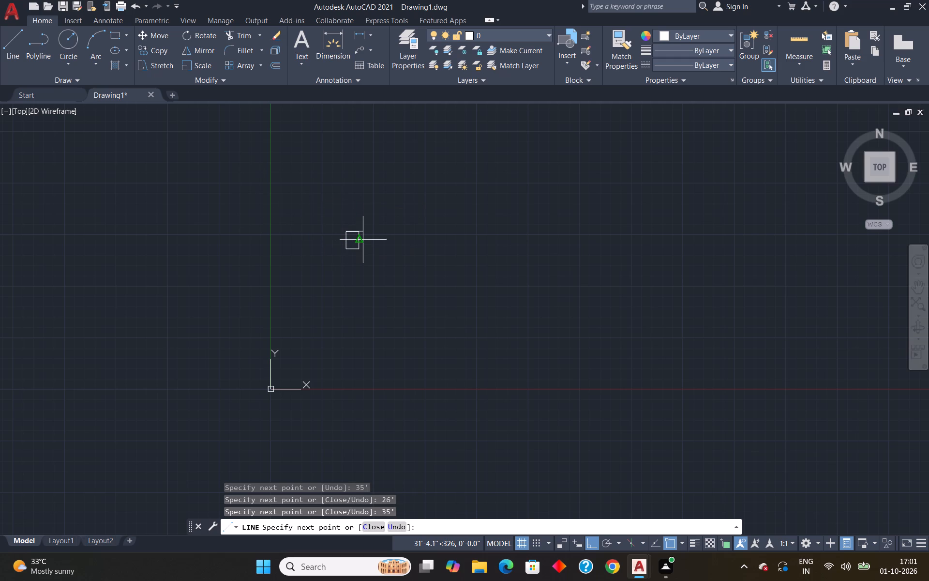
key("Escape")
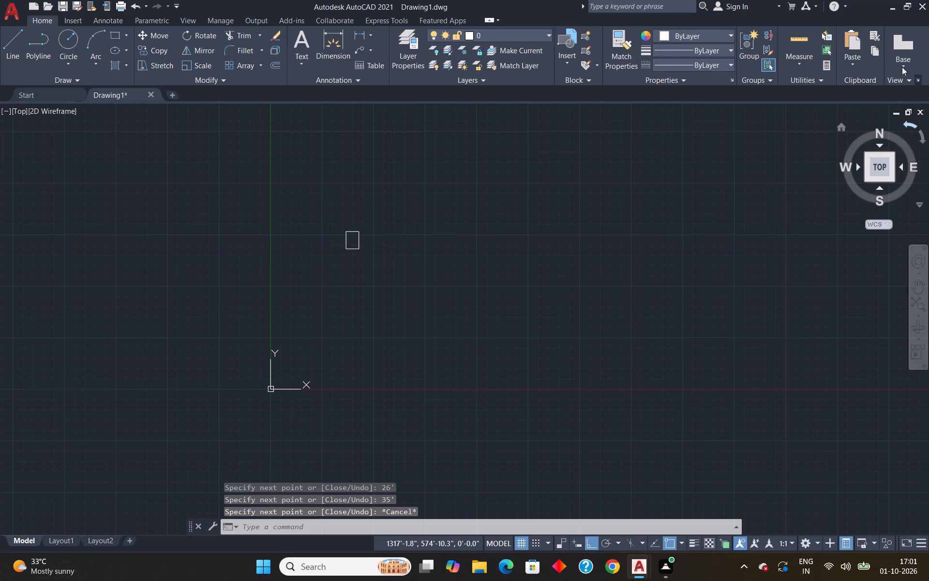
Check the rectangle's side lengths with a quick measurement.
left_click(808, 42)
scroll(346, 242, "up", 2)
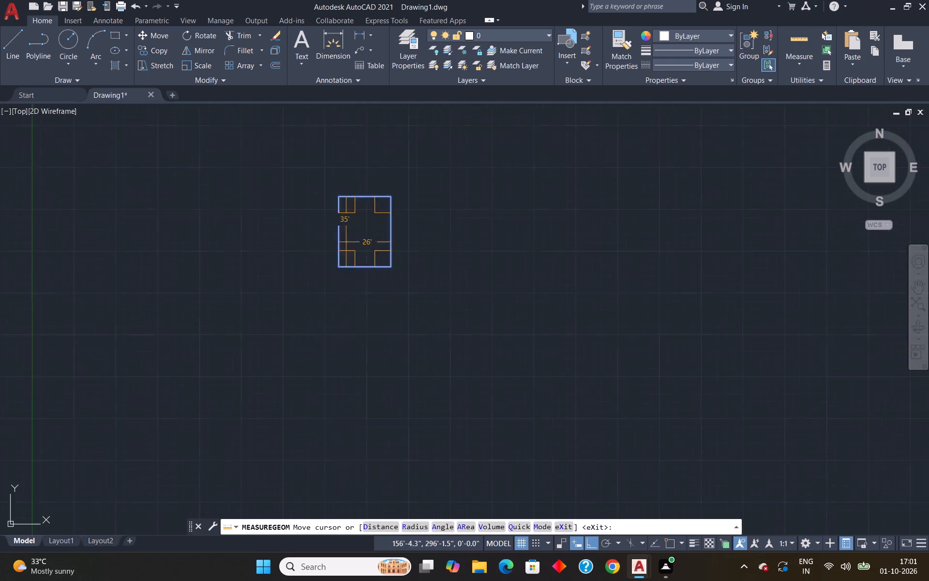
scroll(346, 242, "up", 2)
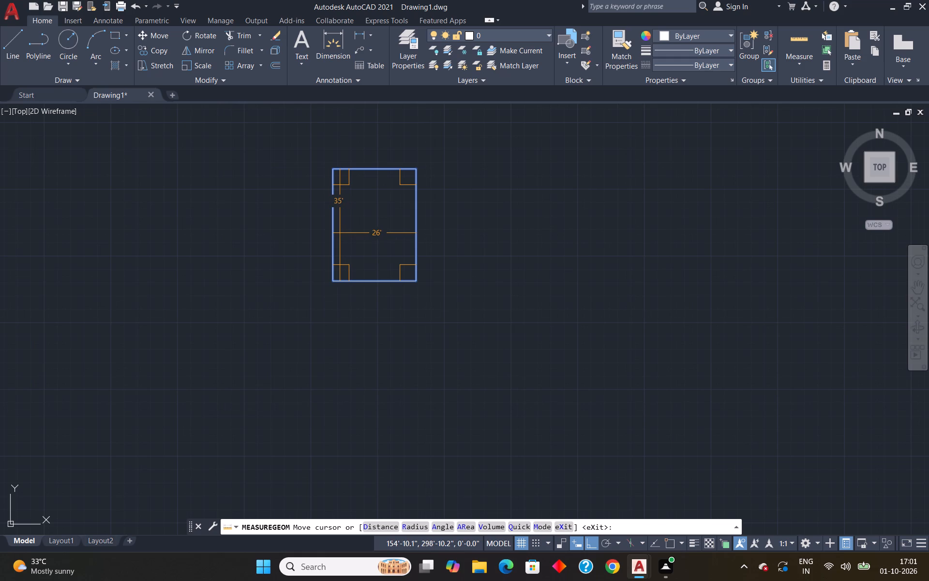
key("Escape")
Offset the rectangle's two vertical sides 9" inward.
key("o")
key("Return")
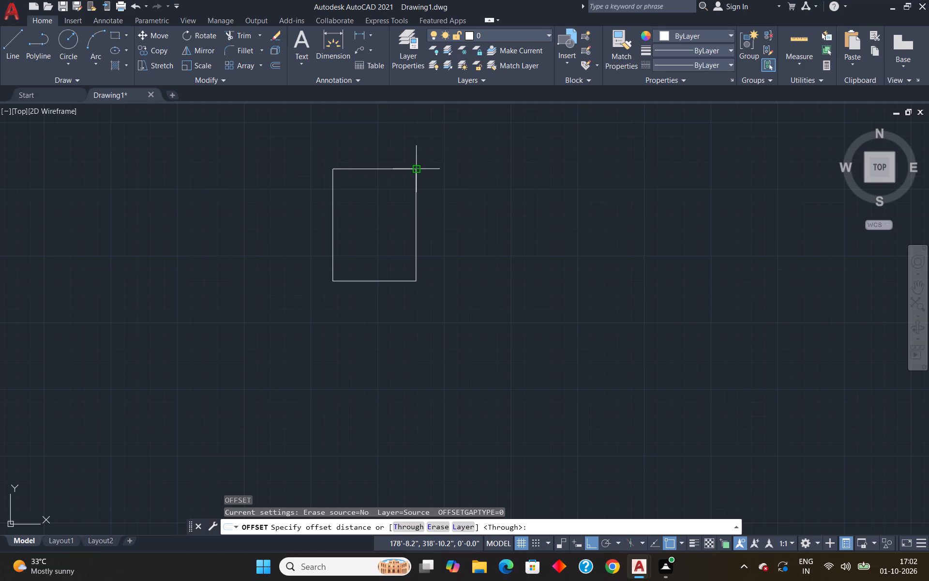
key("9")
key("shift+quotedbl")
key("Return")
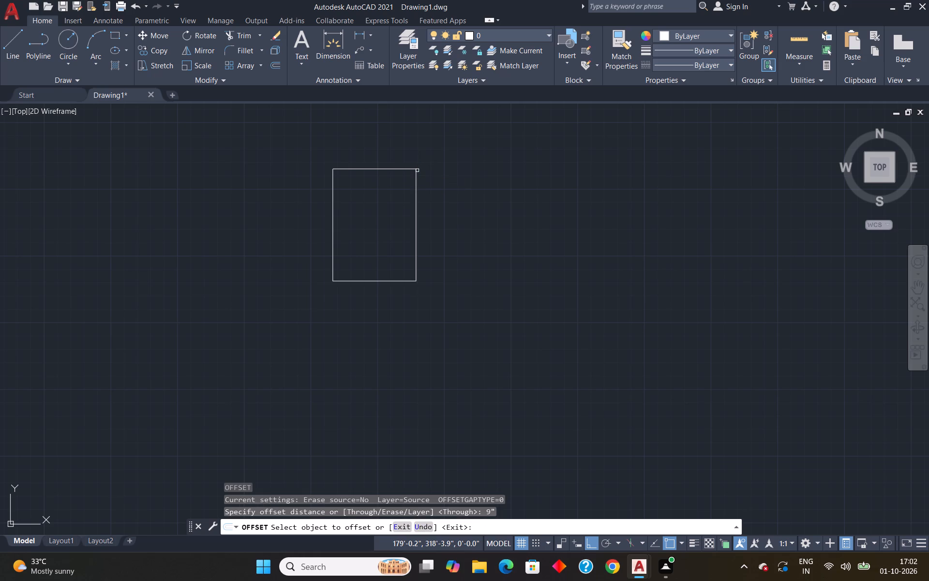
left_click(417, 198)
left_click(377, 208)
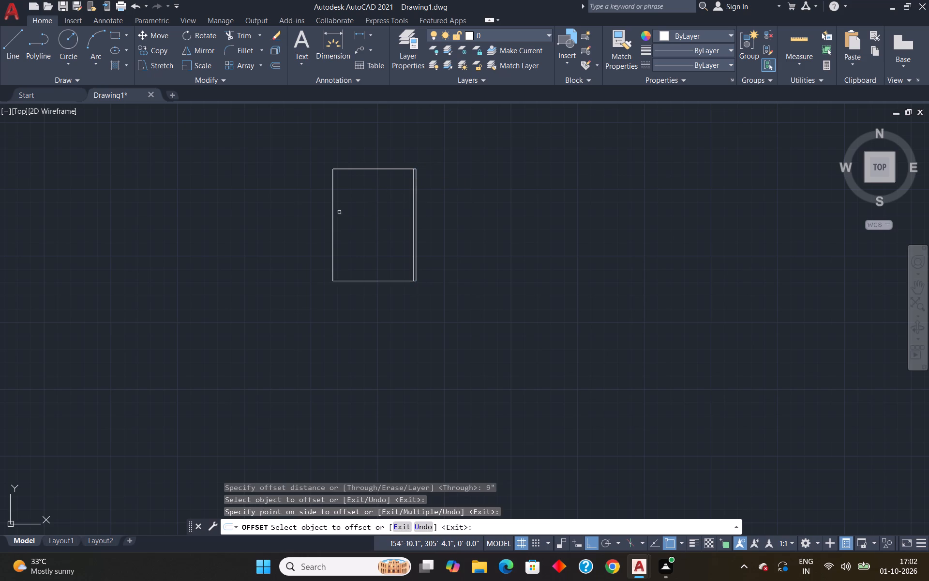
left_click(333, 208)
left_click(364, 217)
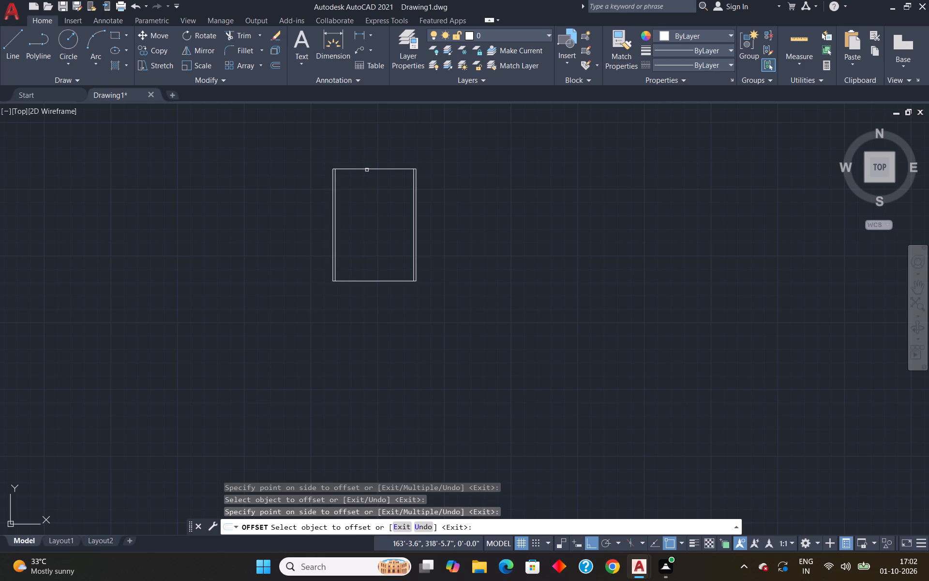
Offset the rectangle's top and bottom sides inward by the same 9" distance.
scroll(366, 170, "up", 3)
left_click(362, 166)
left_click(357, 181)
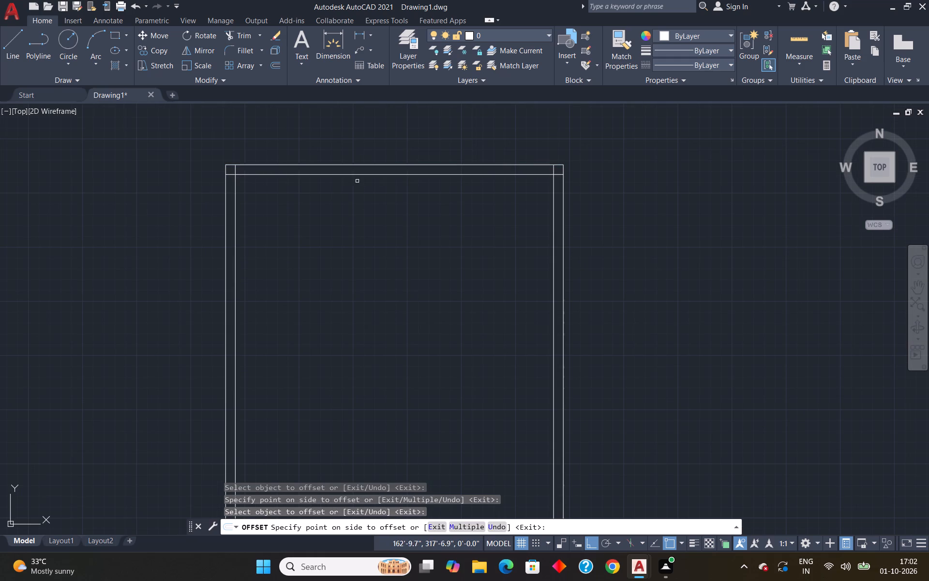
scroll(285, 218, "down", 4)
scroll(291, 282, "up", 3)
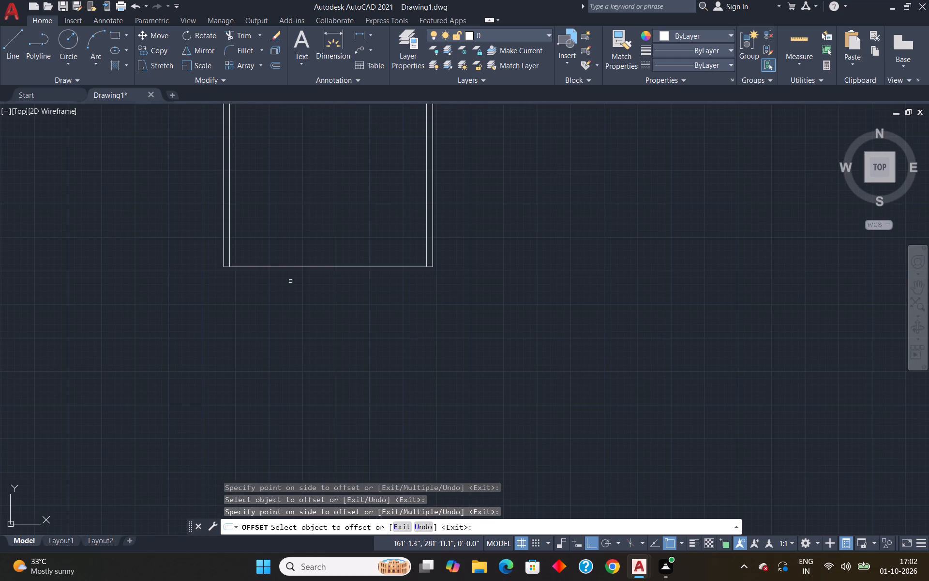
left_click(273, 265)
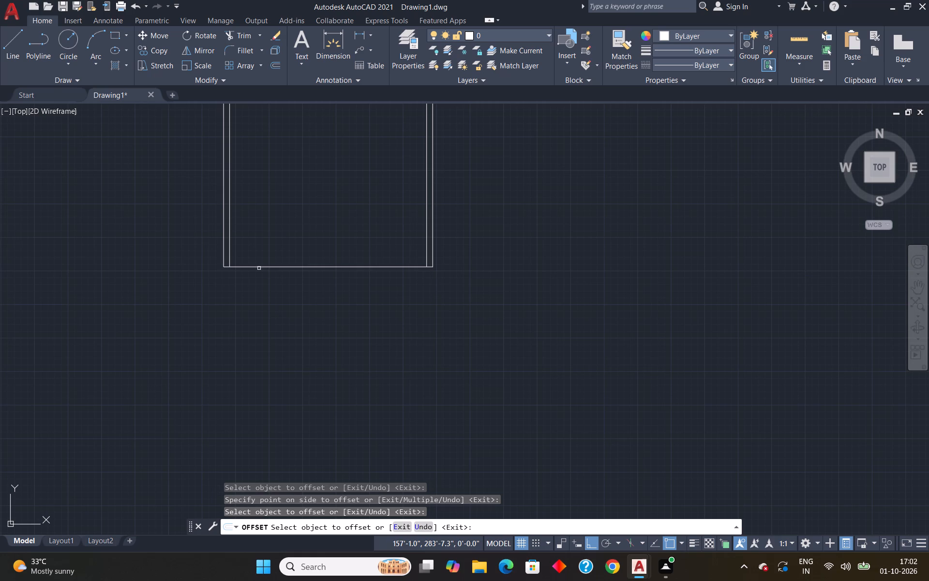
left_click(252, 267)
left_click(263, 243)
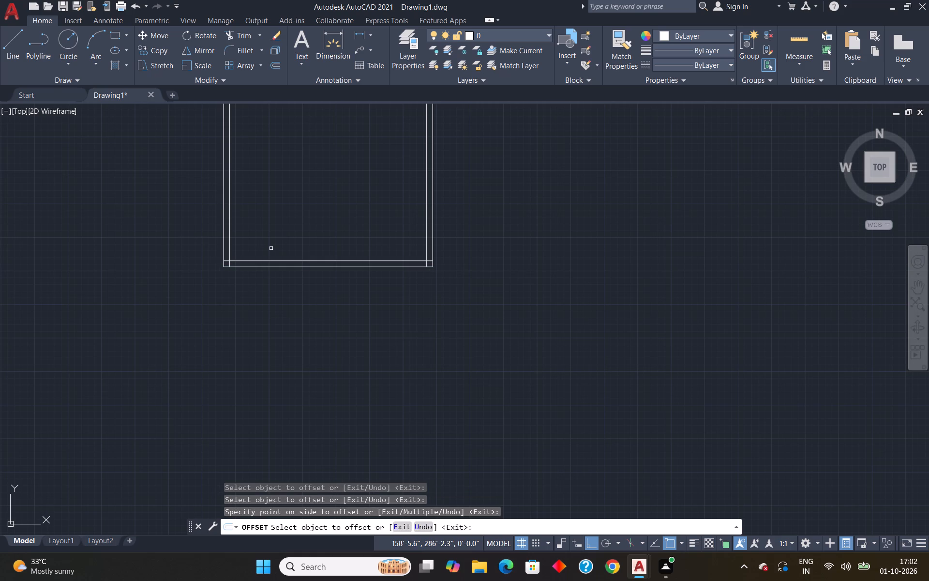
key("Escape")
Trim the overlapping ends of the inner wall lines at the outline's two bottom corners.
type("tr")
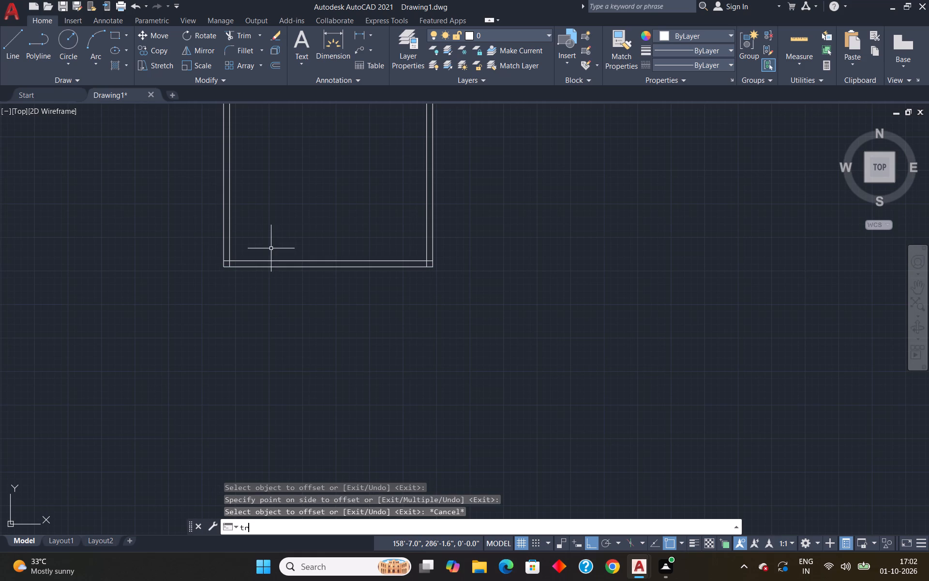
key("Return")
scroll(216, 273, "up", 4)
left_click_drag(276, 178, 267, 219)
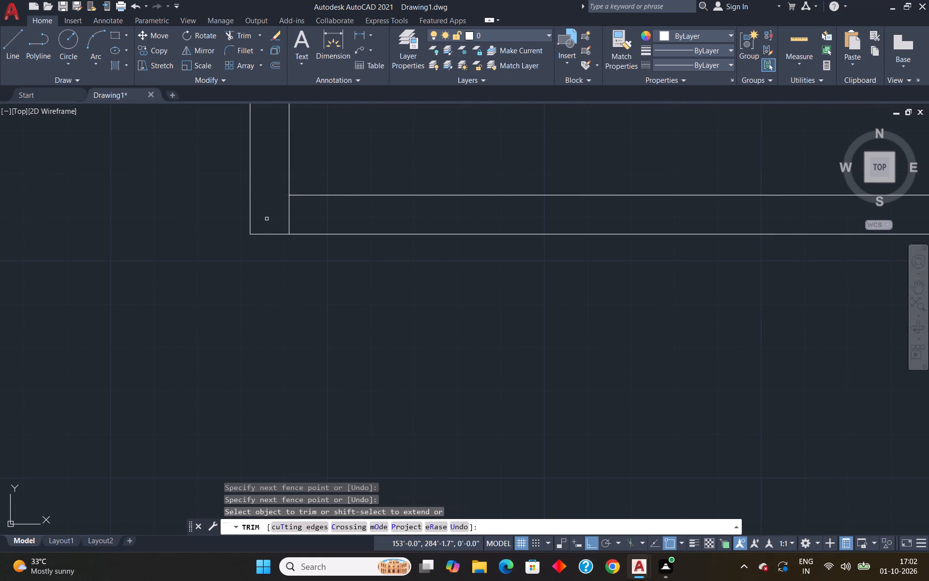
left_click_drag(266, 220, 320, 220)
scroll(332, 215, "down", 6)
scroll(398, 213, "up", 3)
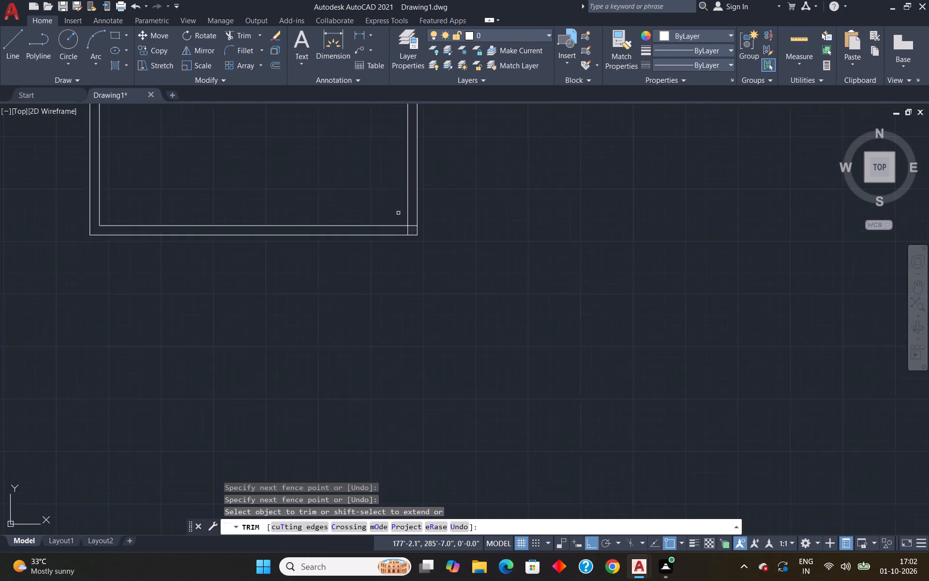
scroll(398, 213, "up", 1)
left_click_drag(419, 229, 417, 239)
left_click_drag(418, 239, 400, 245)
scroll(416, 213, "down", 6)
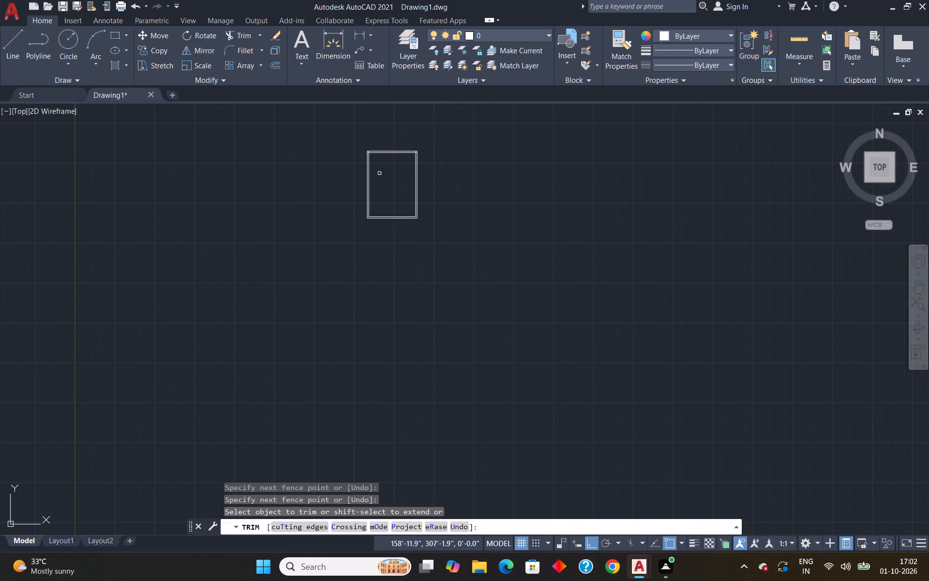
Trim the overlapping ends of the inner wall lines at the outline's two top corners.
scroll(365, 151, "up", 6)
left_click_drag(369, 168, 368, 199)
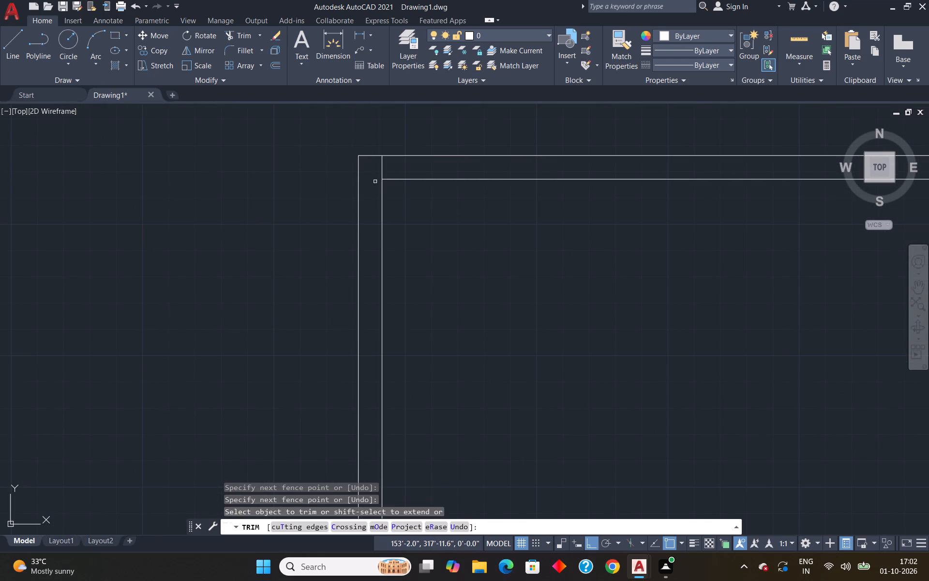
left_click_drag(373, 170, 427, 172)
scroll(427, 172, "down", 4)
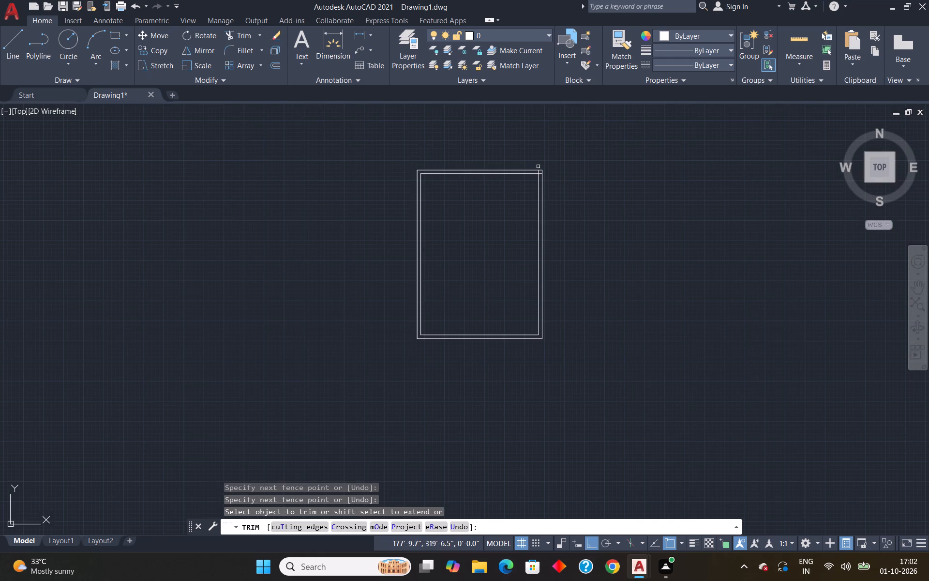
scroll(538, 166, "up", 4)
left_click_drag(515, 205, 545, 201)
left_click_drag(537, 206, 537, 227)
scroll(537, 227, "down", 5)
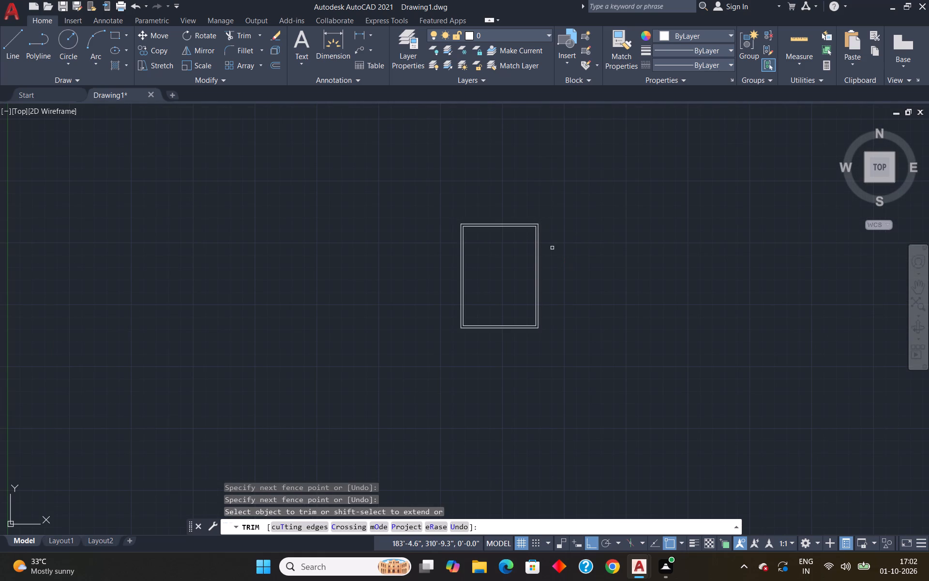
key("Escape")
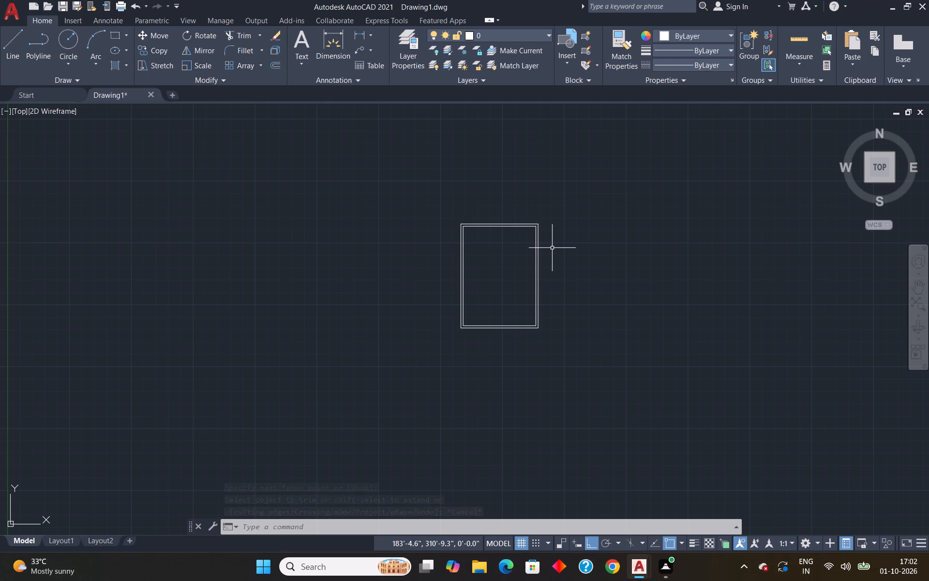
Offset the left inner wall line 9'8" toward the inside of the plan.
key("o")
key("Return")
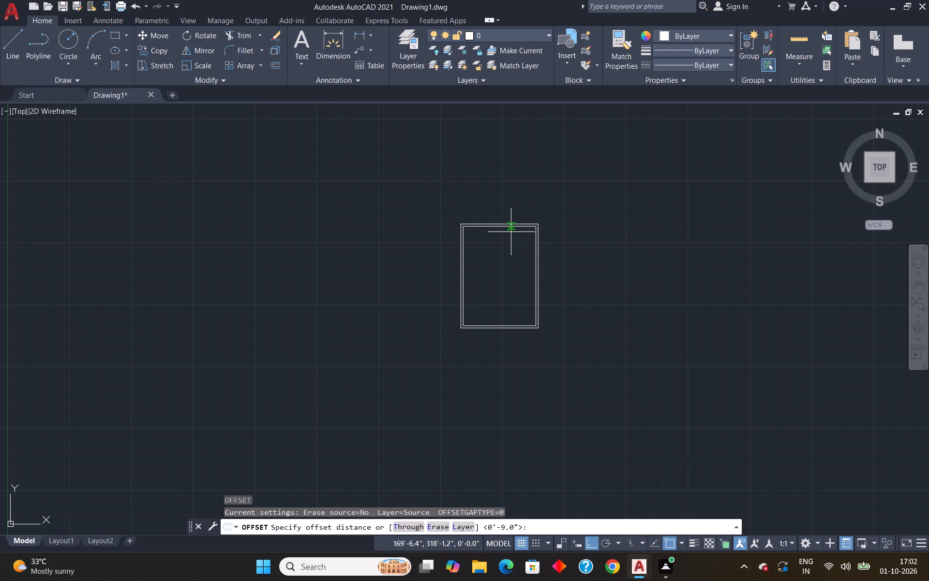
scroll(451, 228, "up", 2)
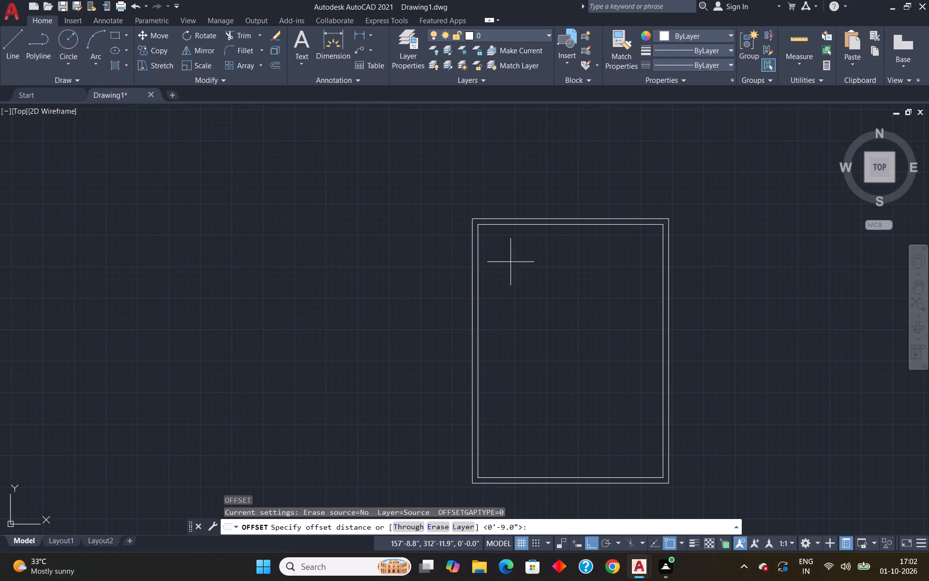
scroll(507, 249, "up", 2)
scroll(507, 249, "down", 1)
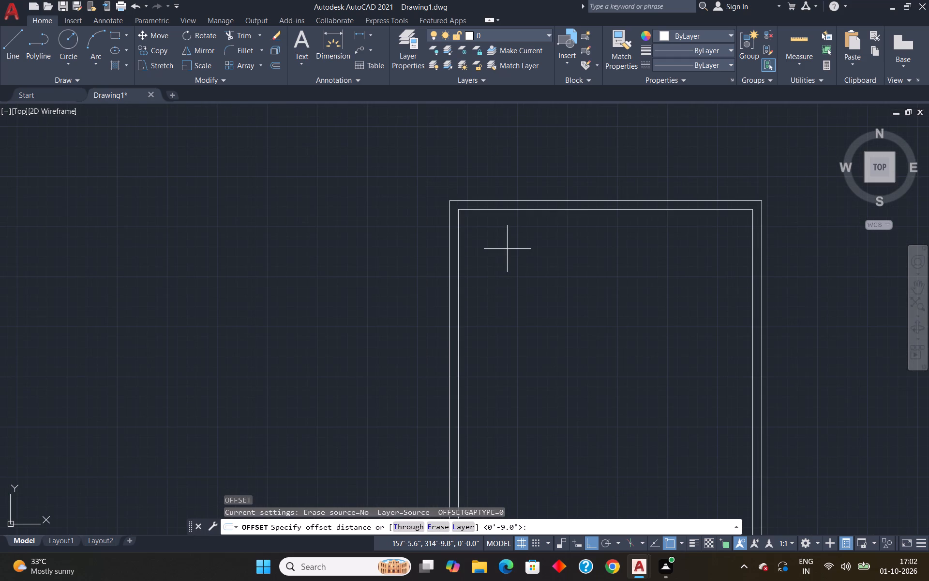
scroll(507, 249, "down", 1)
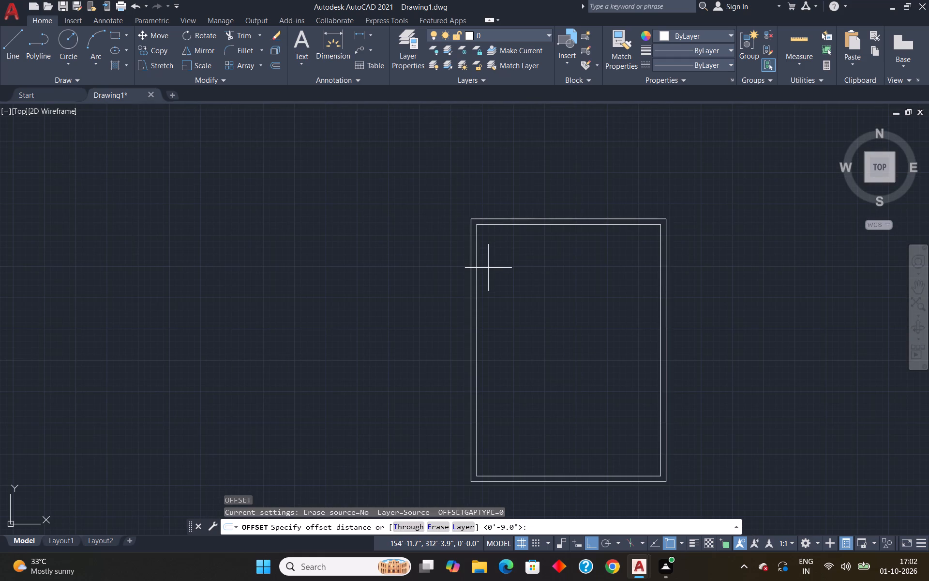
type("9'8\"")
key("Return")
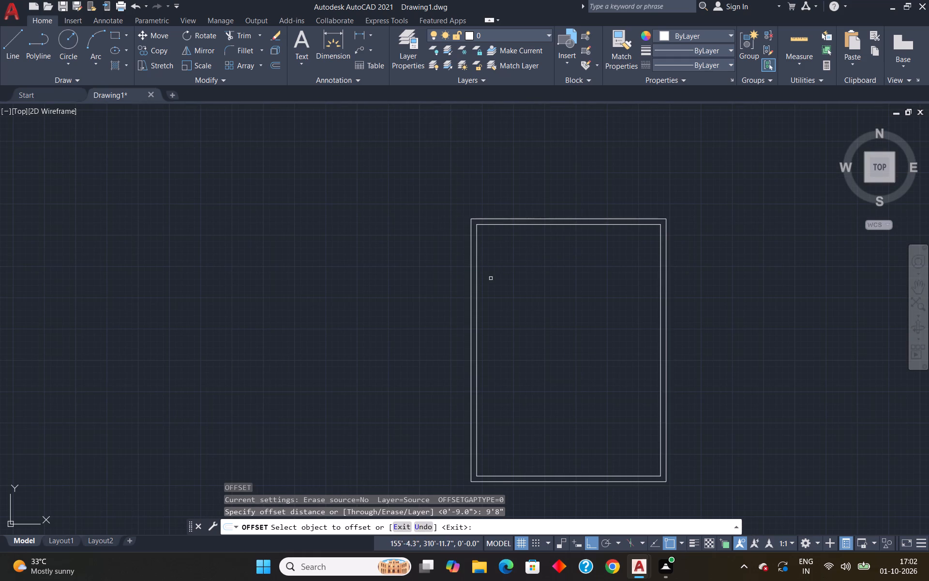
left_click(478, 273)
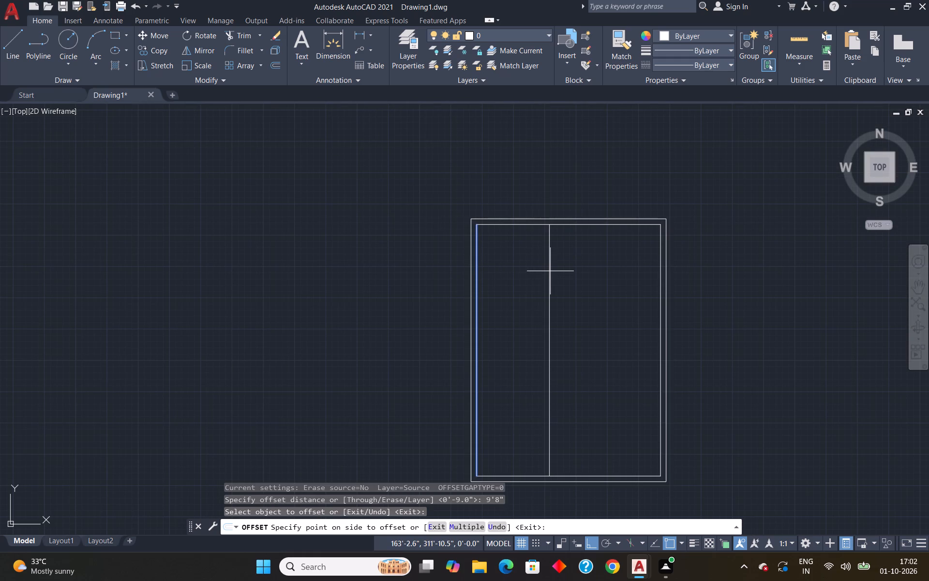
left_click(550, 271)
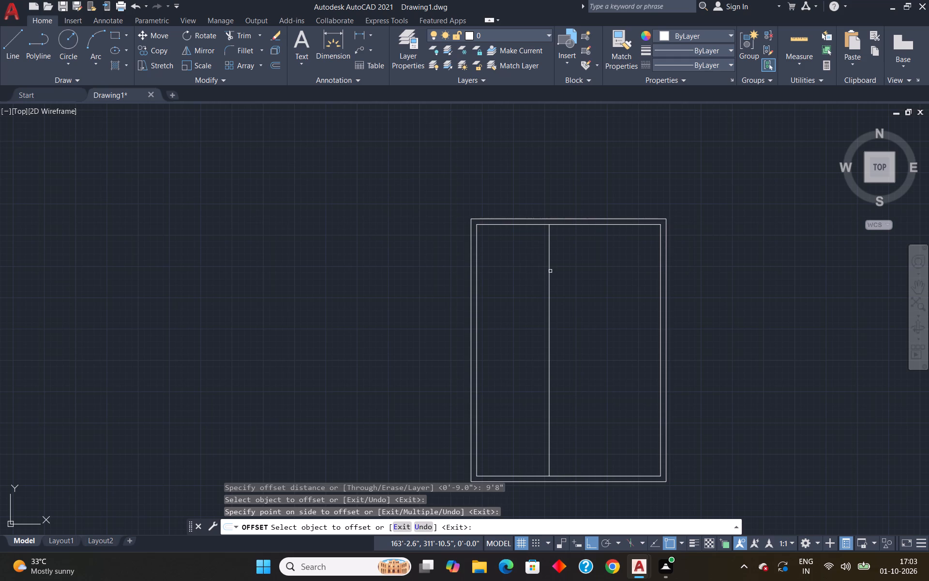
key("9")
key("BackSpace")
key("Escape")
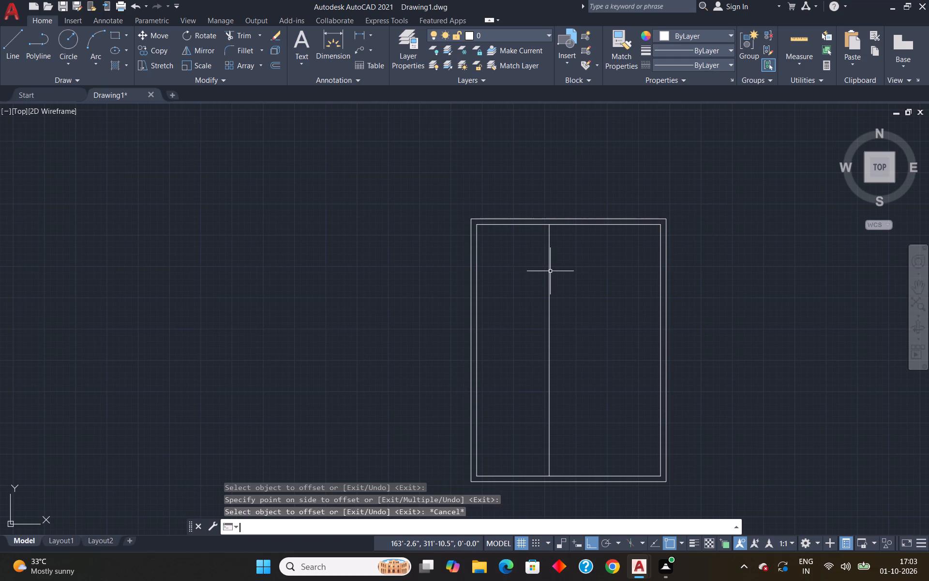
Offset the top inner wall line 12' down into the plan.
key("o")
key("Return")
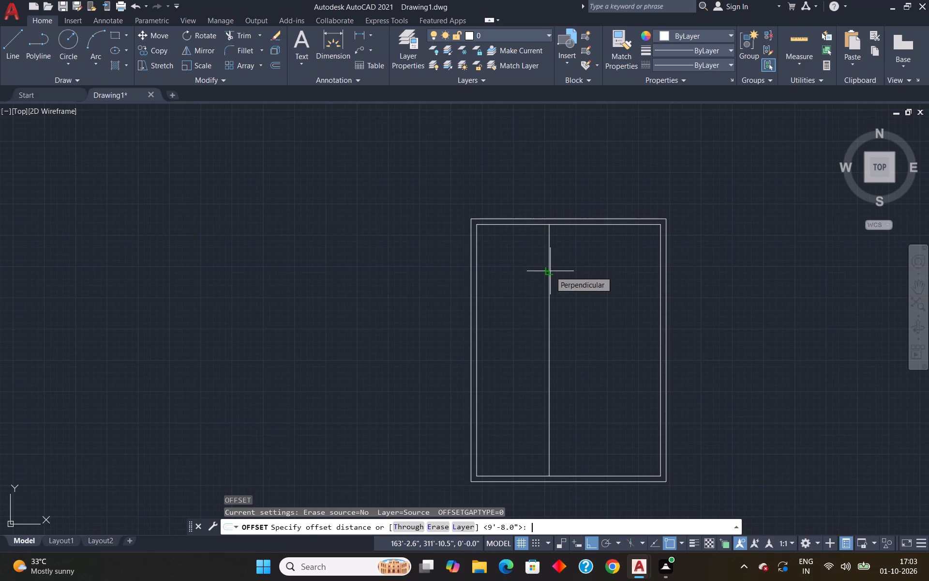
type("12'")
key("Return")
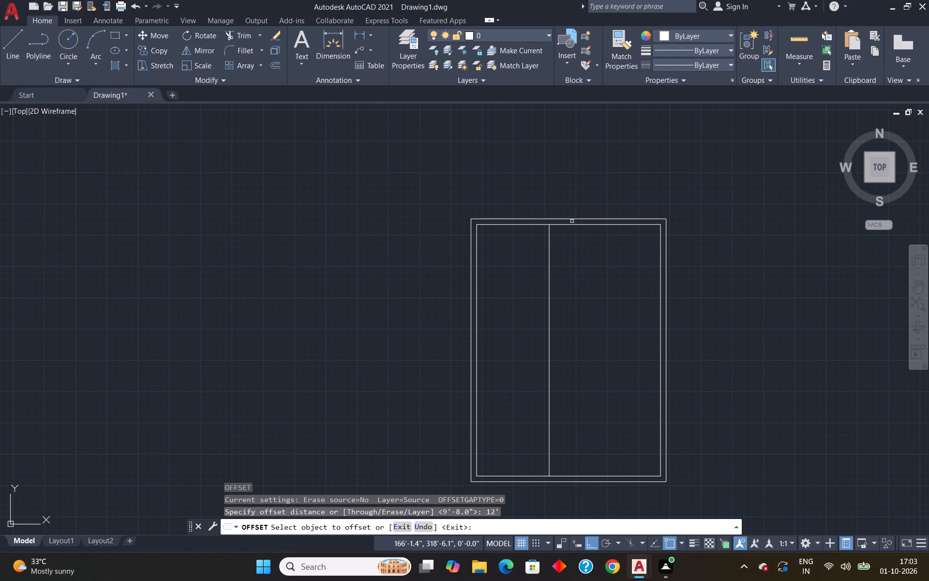
left_click(572, 224)
left_click(576, 260)
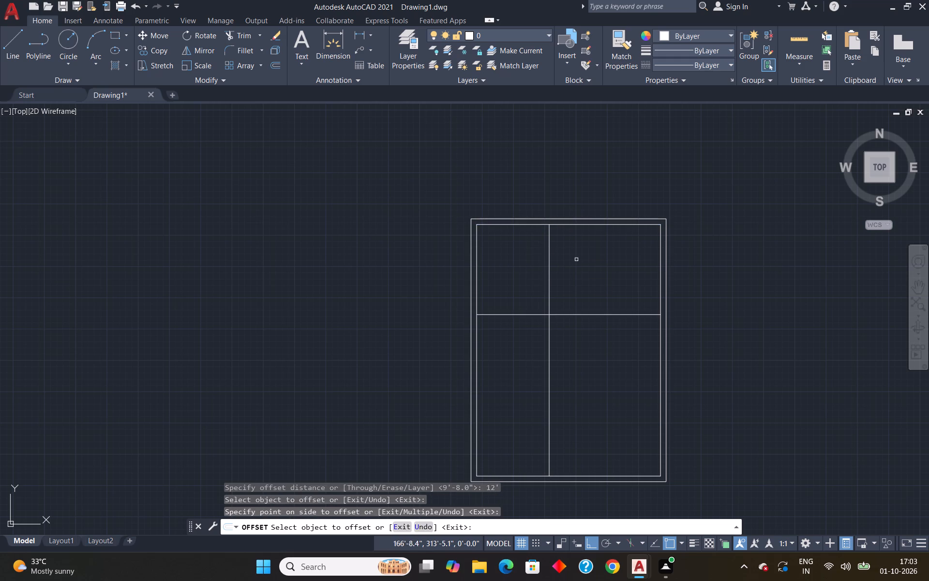
key("Escape")
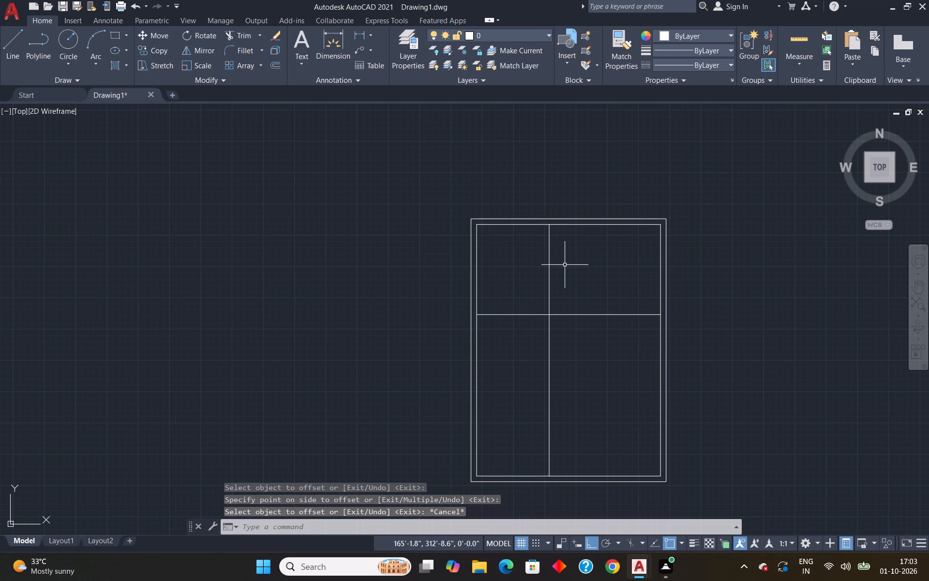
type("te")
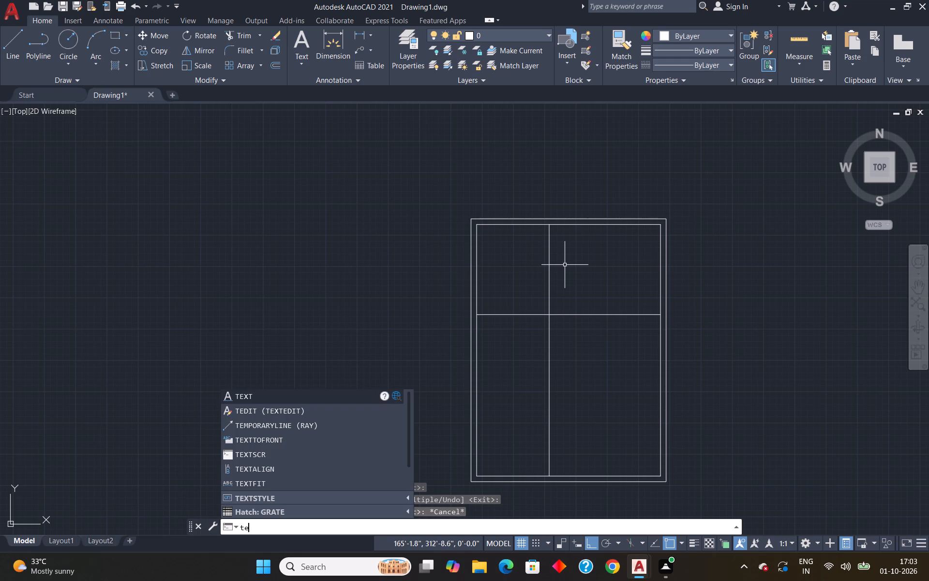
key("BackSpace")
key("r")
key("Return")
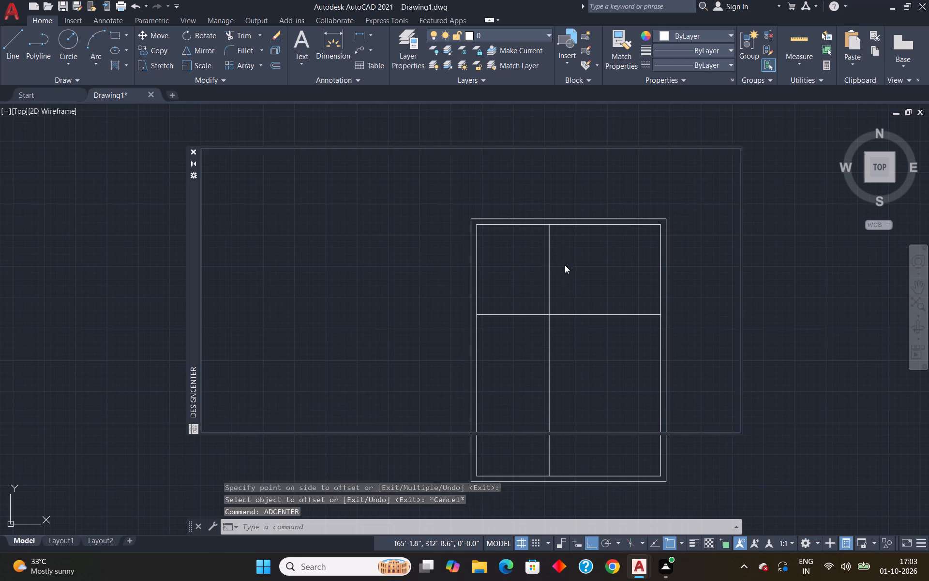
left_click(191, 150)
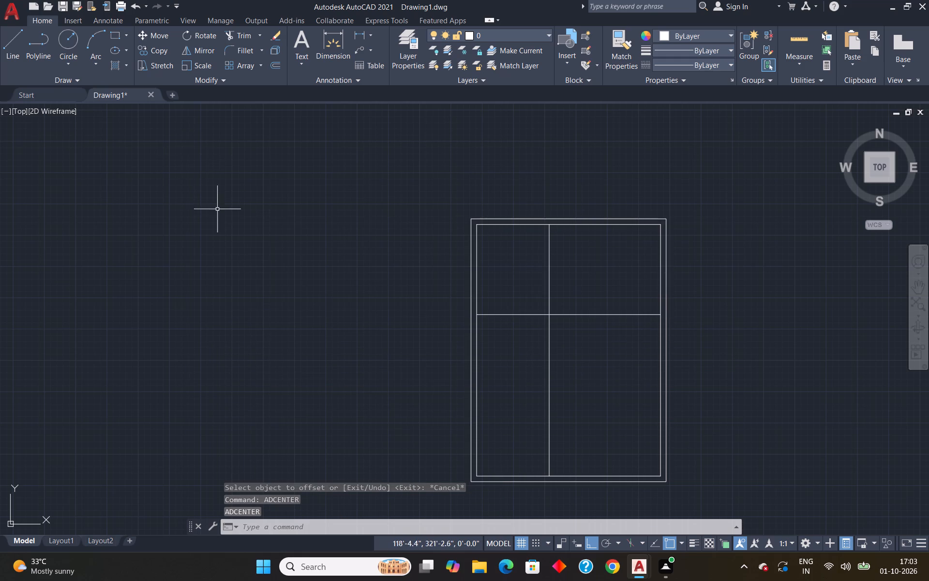
Trim the two partition lines beyond their crossing, leaving a 9'8" by 12' room in the plan's upper-left corner.
type("tr")
key("Return")
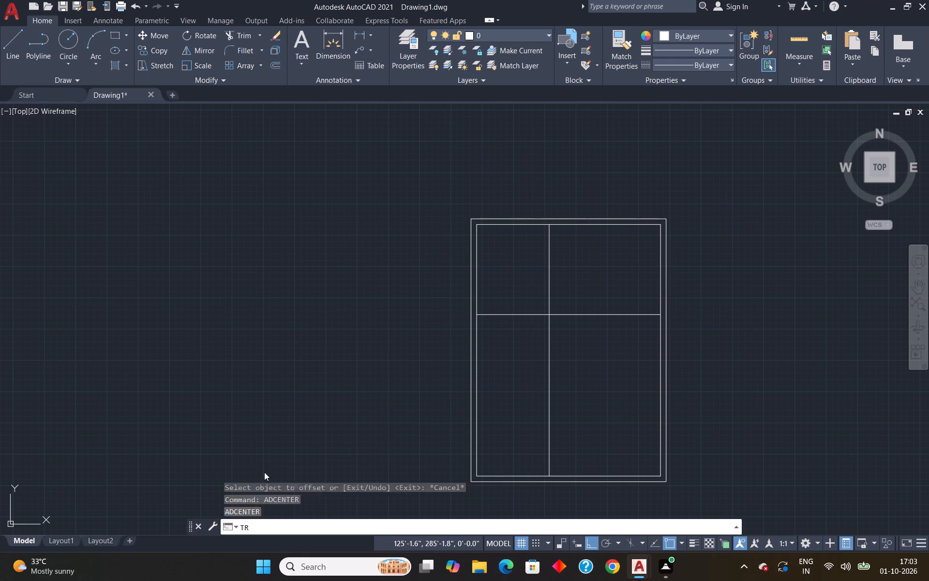
left_click_drag(601, 382, 503, 410)
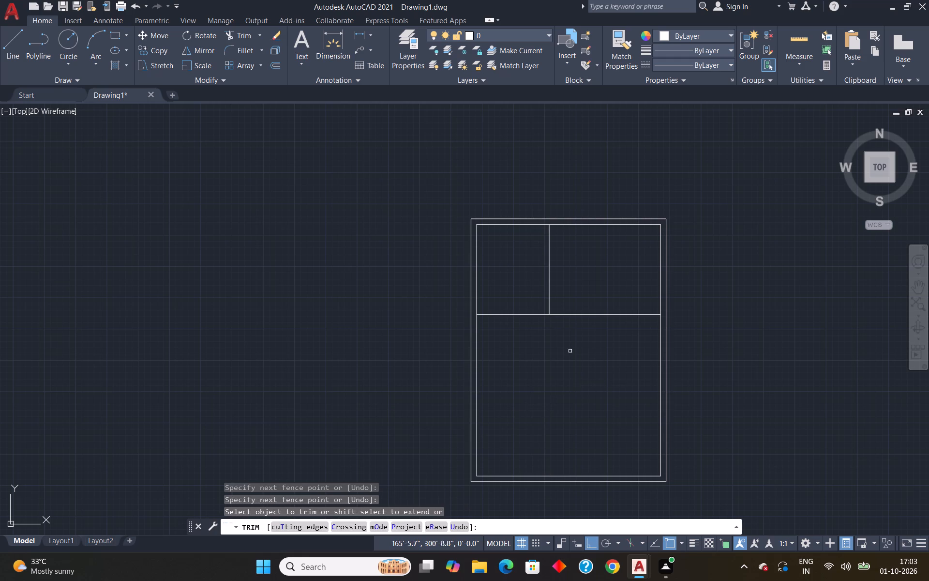
left_click_drag(596, 293, 579, 356)
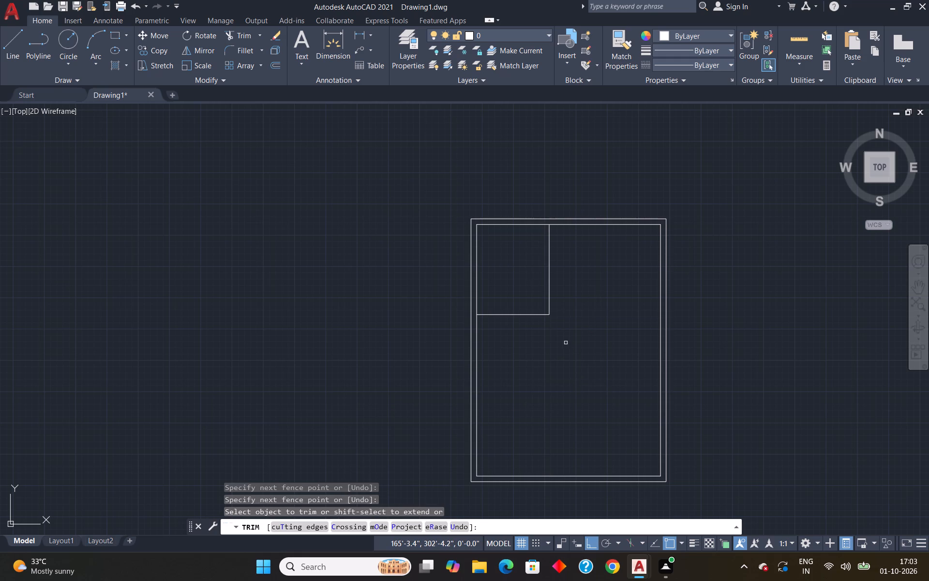
key("Escape")
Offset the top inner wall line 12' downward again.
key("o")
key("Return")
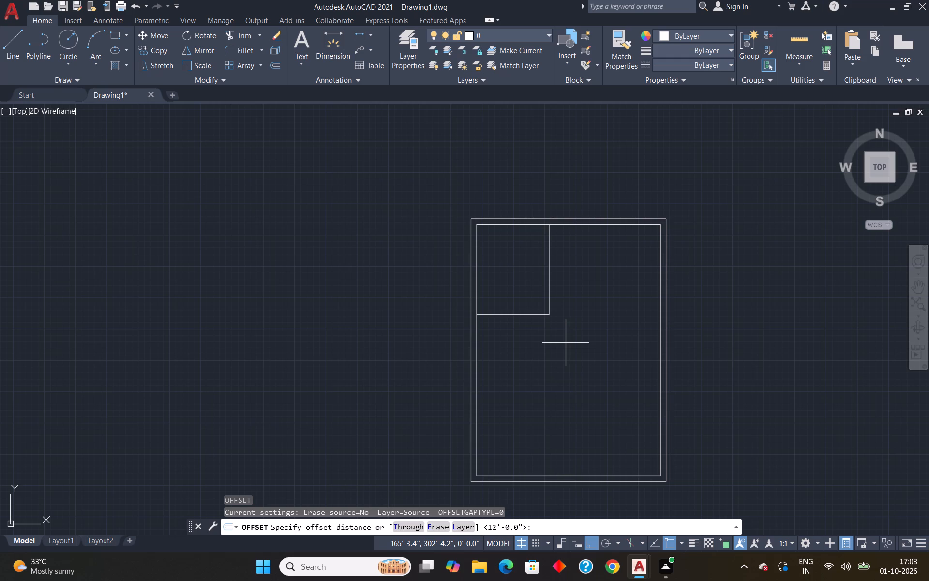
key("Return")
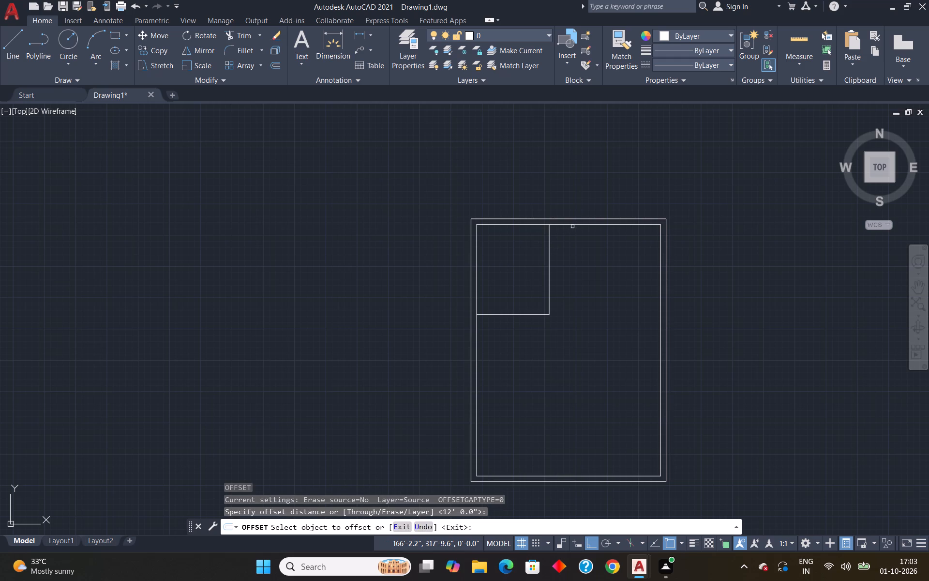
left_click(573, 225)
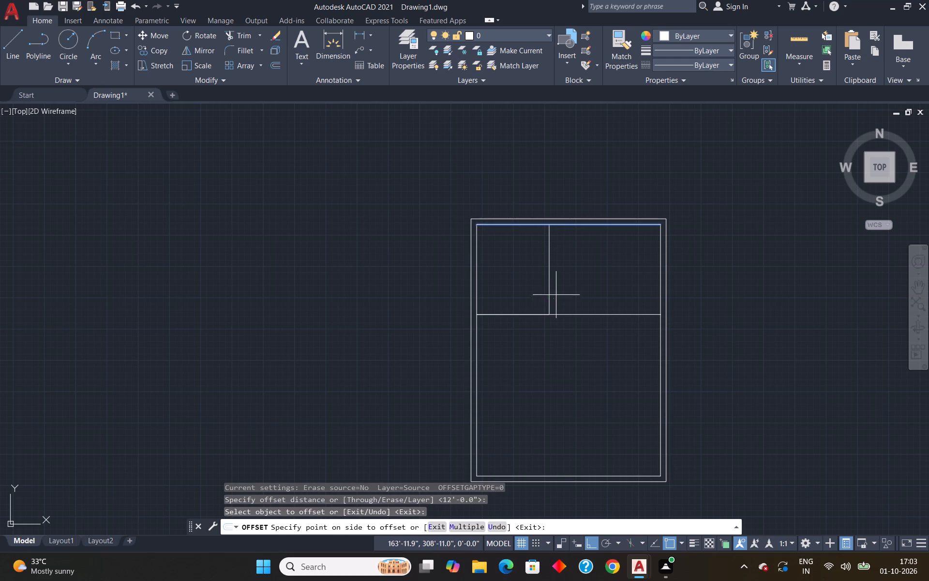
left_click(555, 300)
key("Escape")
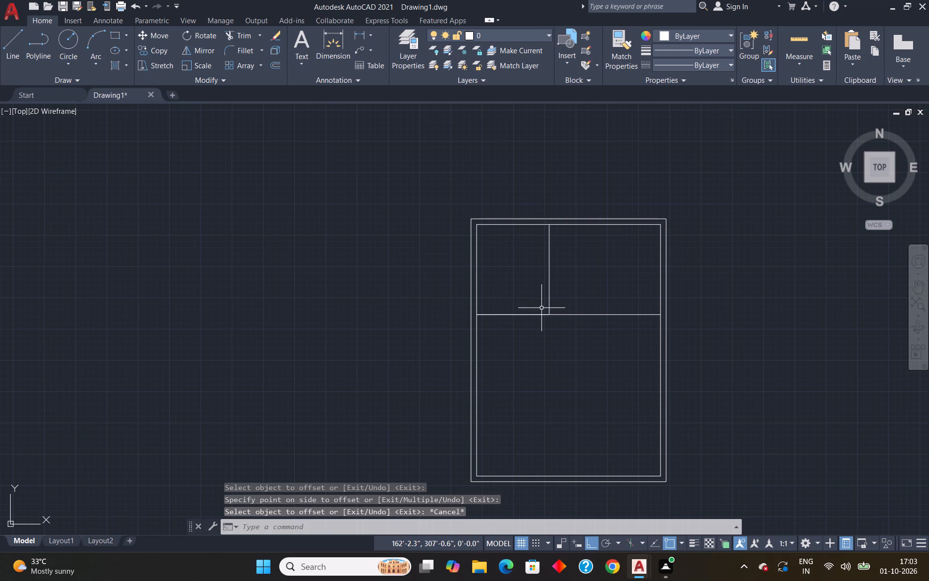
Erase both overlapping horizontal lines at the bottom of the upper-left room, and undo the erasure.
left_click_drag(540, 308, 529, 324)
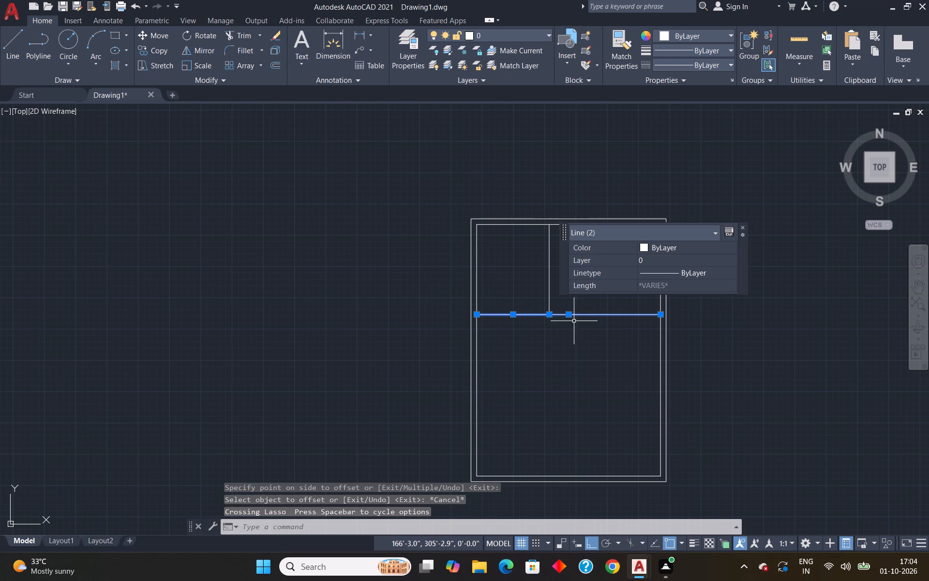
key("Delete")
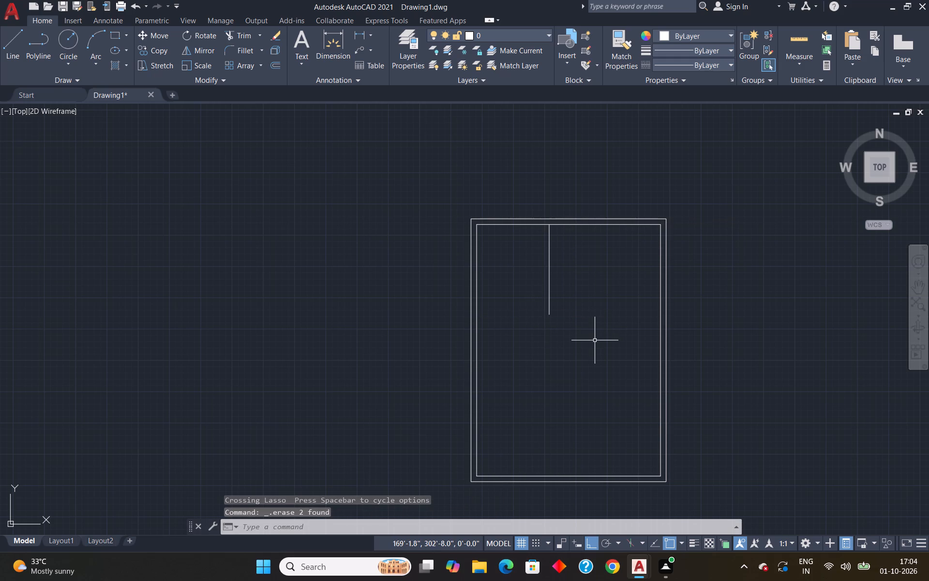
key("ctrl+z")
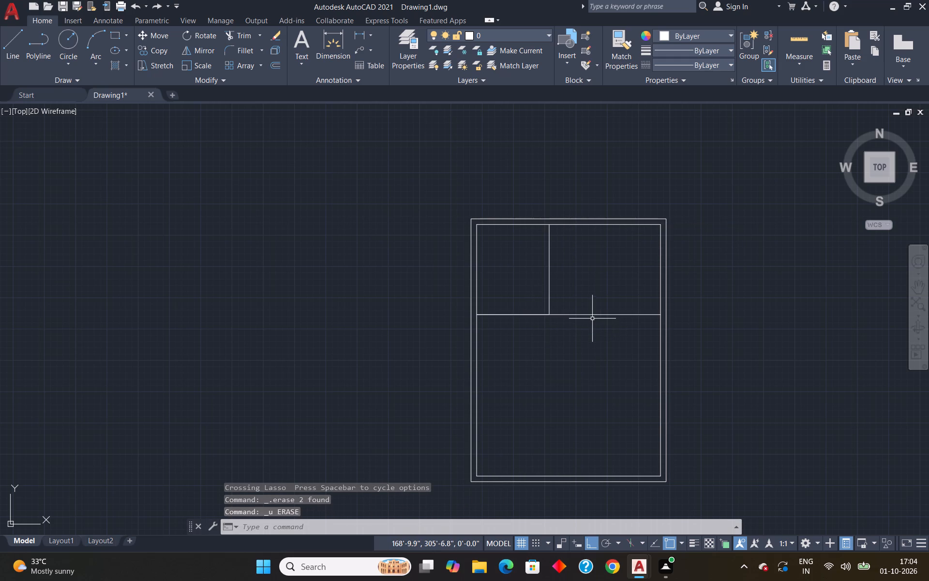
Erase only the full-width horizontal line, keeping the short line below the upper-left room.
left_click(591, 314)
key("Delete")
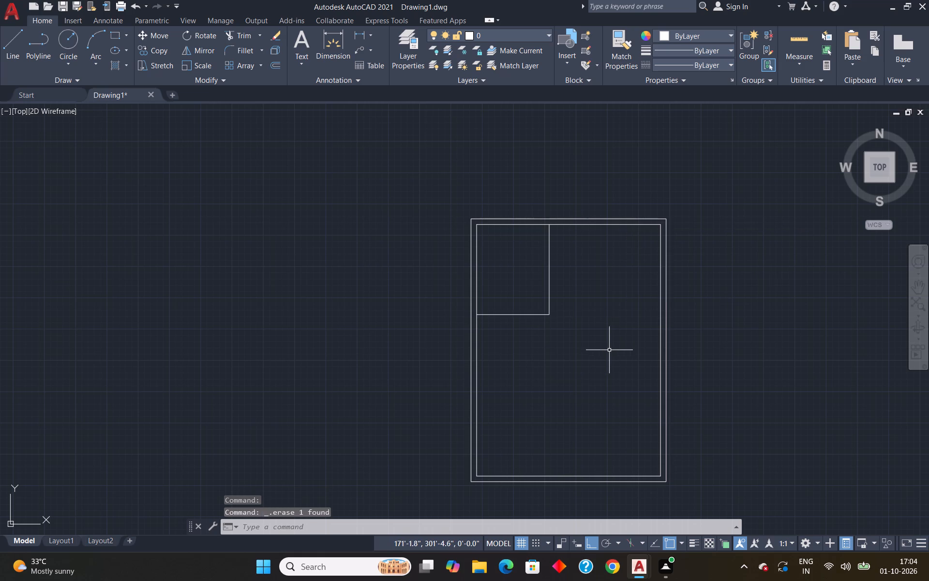
Extend the upper-left room's bottom line across to the right inner wall line.
type("ex")
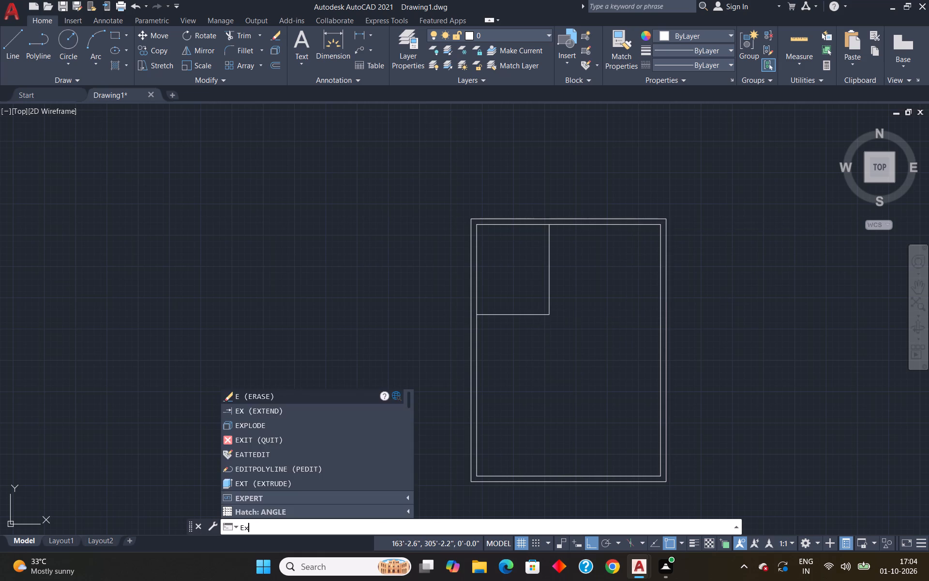
key("Return")
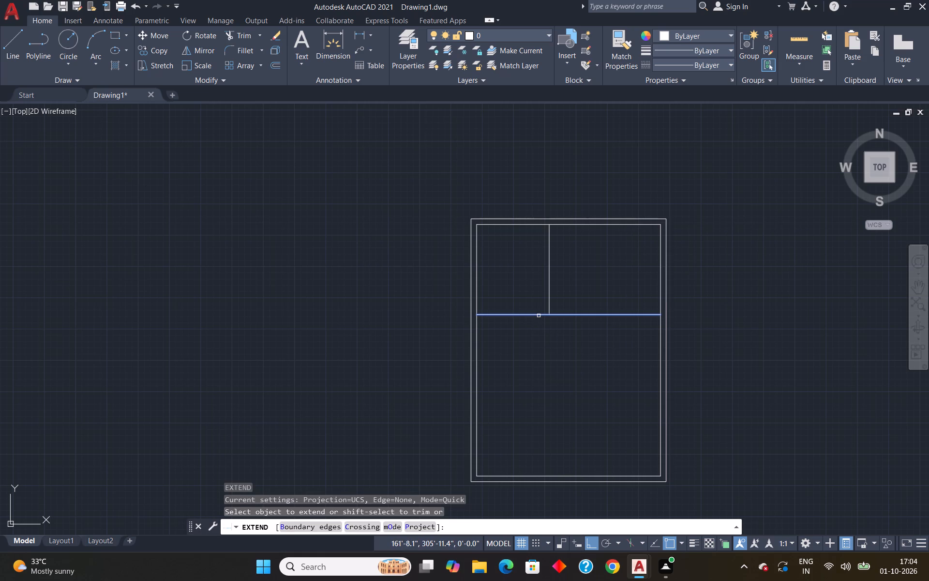
left_click(539, 316)
key("Escape")
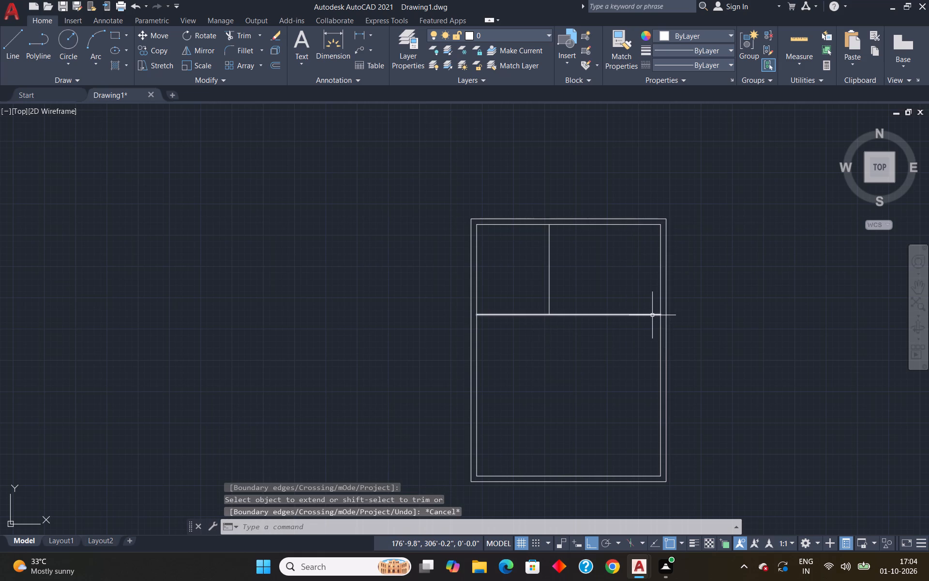
Offset the right inner wall line 9'8" toward the inside of the plan.
key("o")
key("Return")
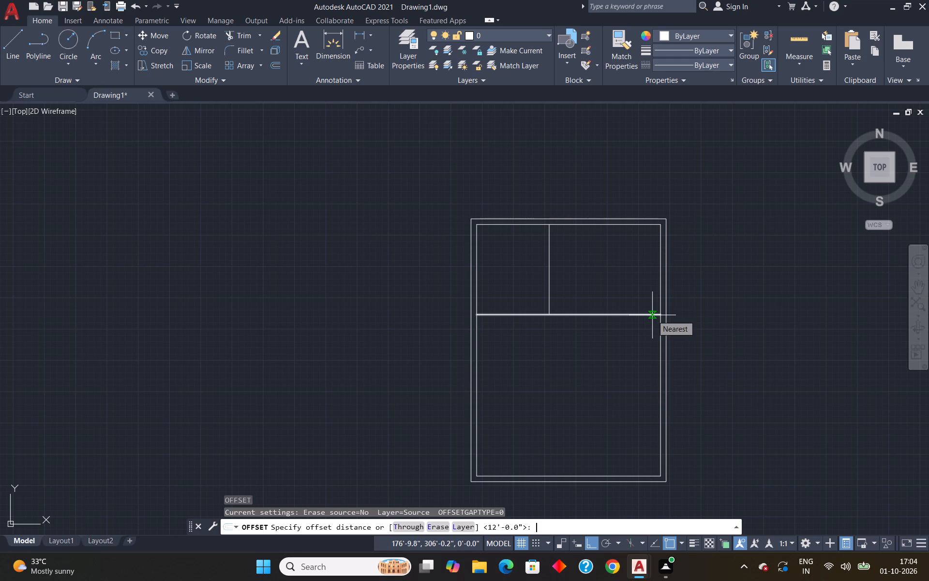
type("9'8\"")
key("Return")
left_click(659, 344)
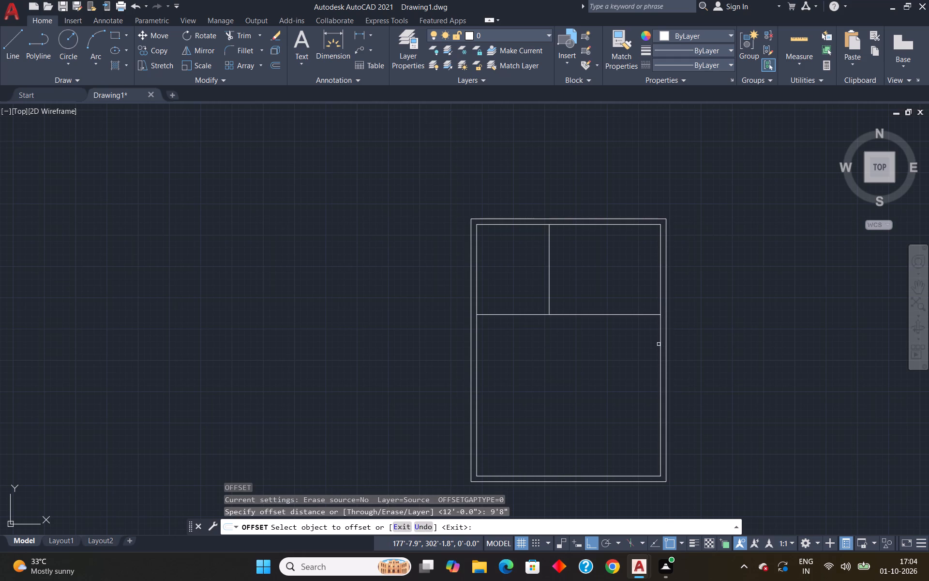
left_click(660, 344)
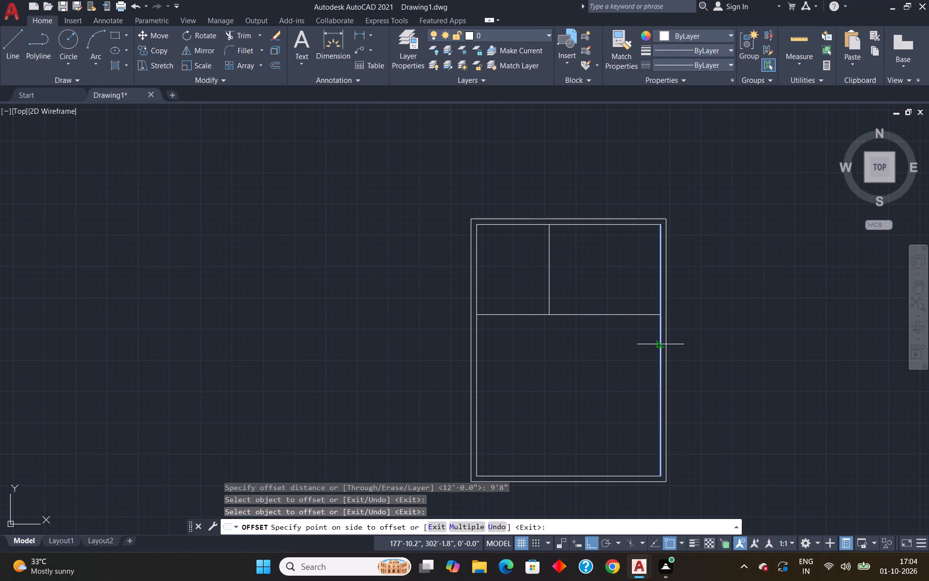
left_click(625, 348)
key("Escape")
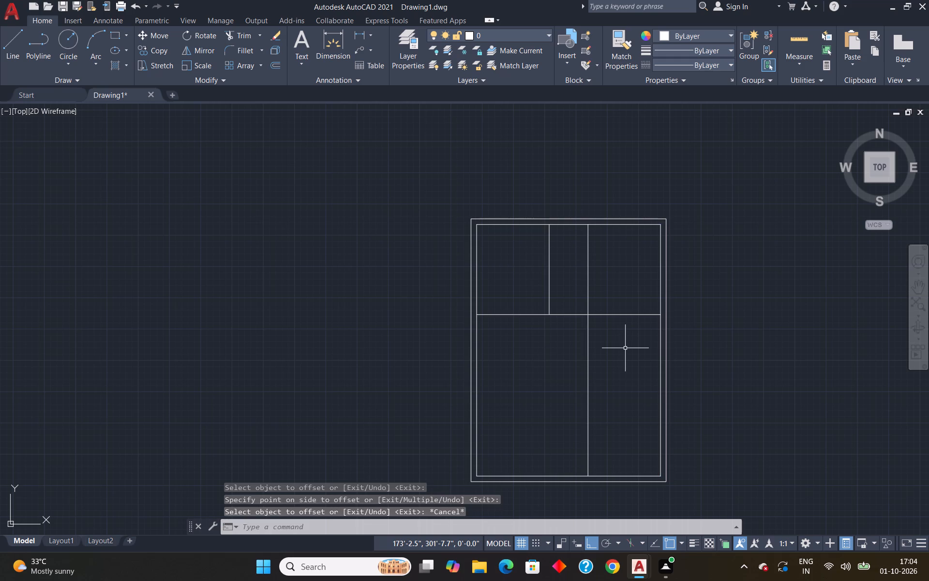
Trim the new right-hand vertical partition line below the horizontal partition line.
type("tr")
key("Return")
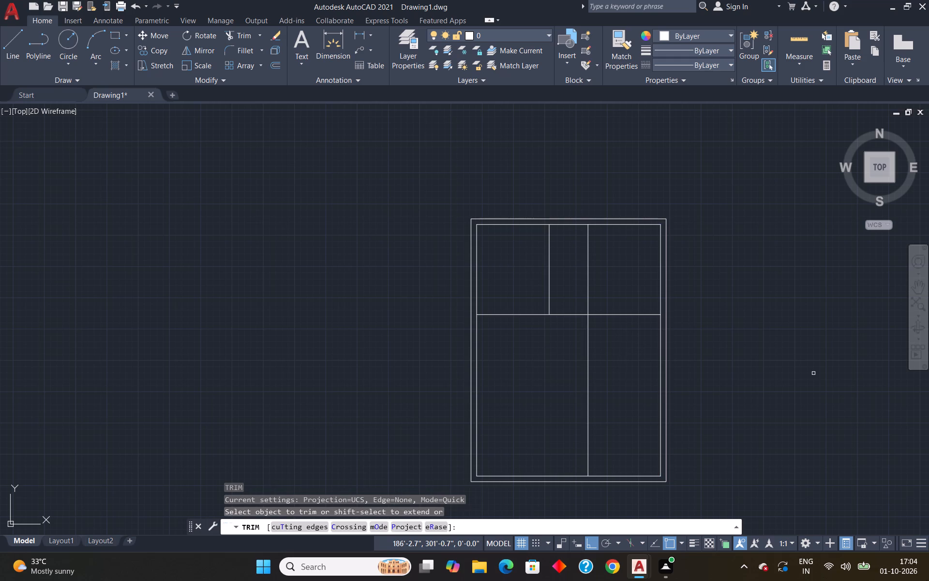
left_click_drag(612, 351, 528, 391)
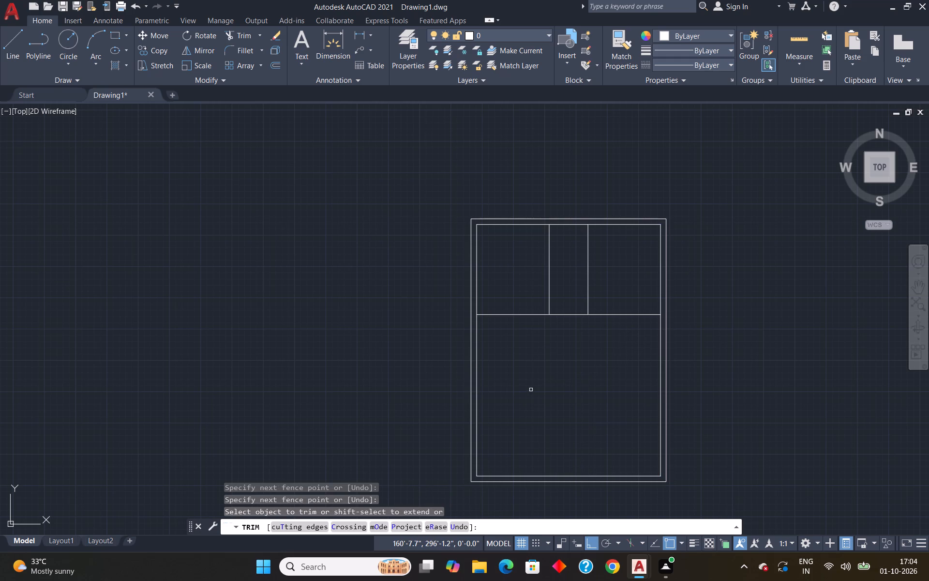
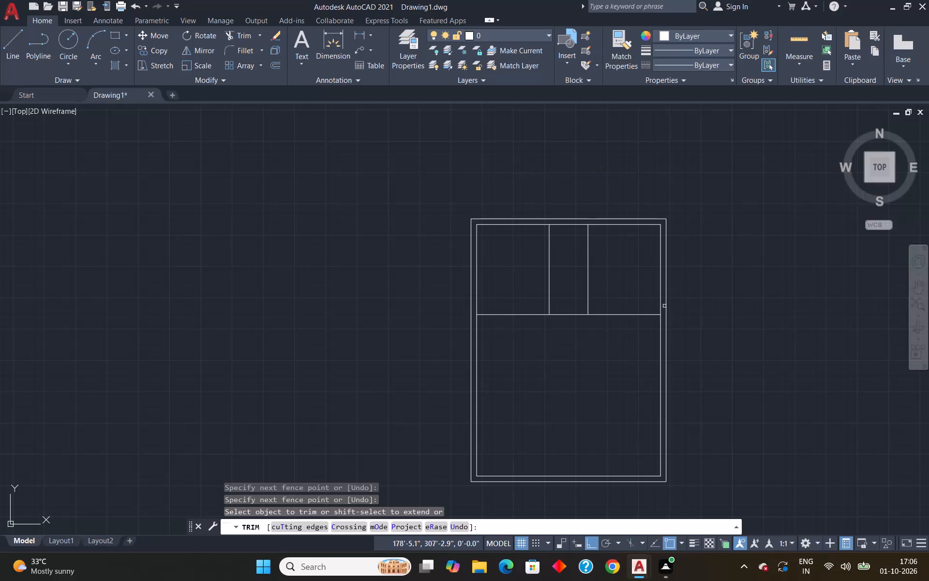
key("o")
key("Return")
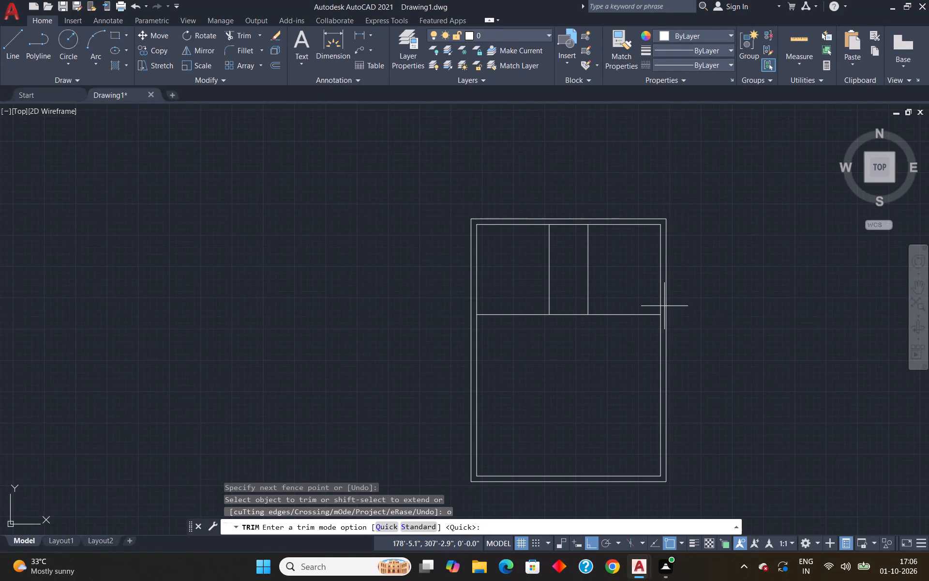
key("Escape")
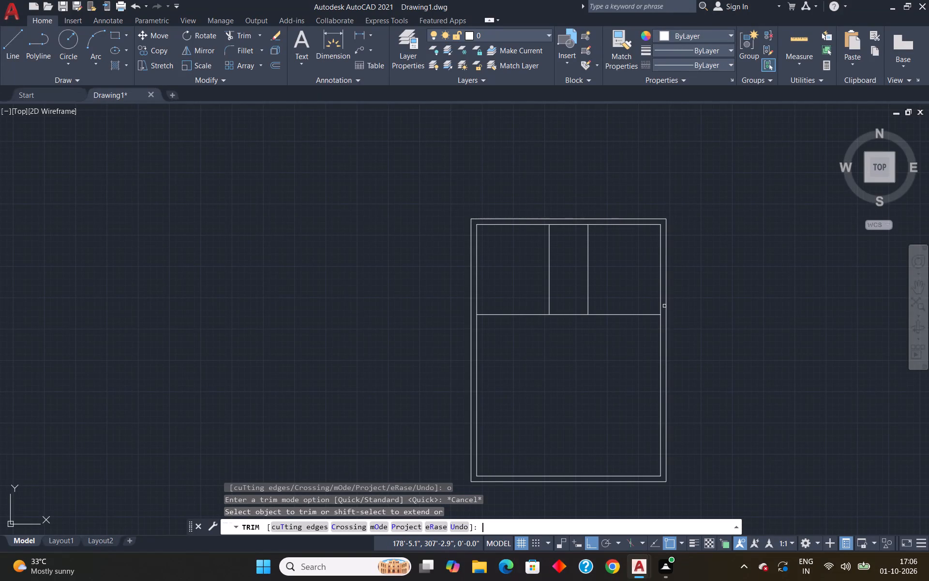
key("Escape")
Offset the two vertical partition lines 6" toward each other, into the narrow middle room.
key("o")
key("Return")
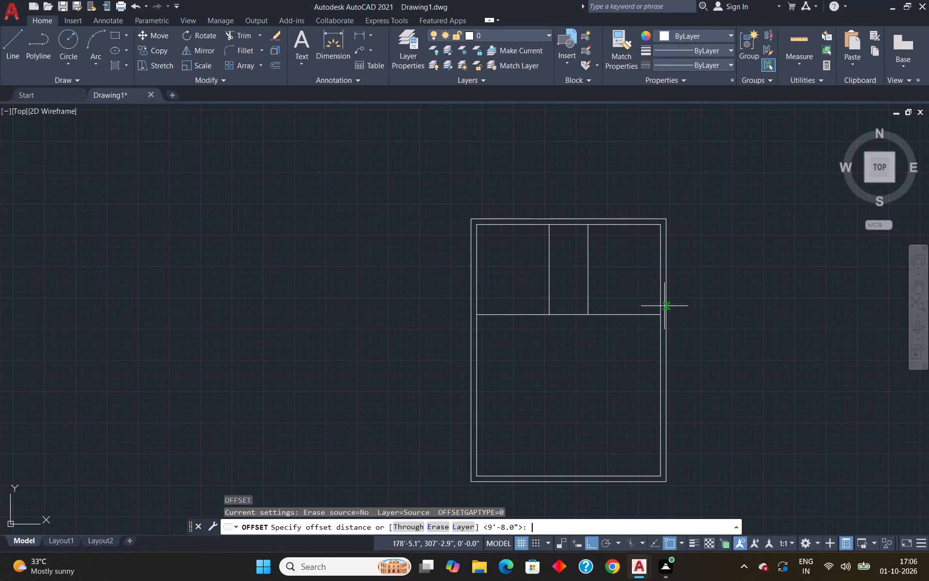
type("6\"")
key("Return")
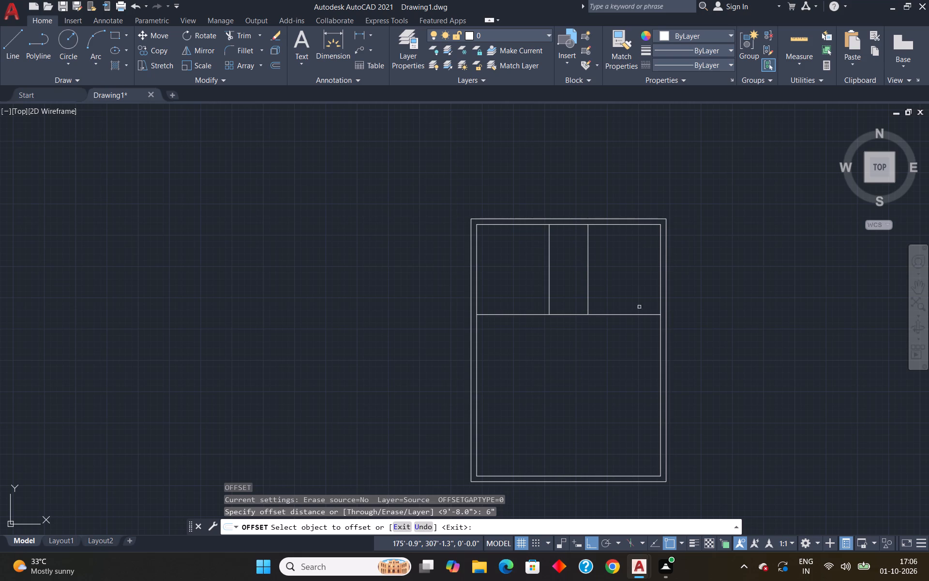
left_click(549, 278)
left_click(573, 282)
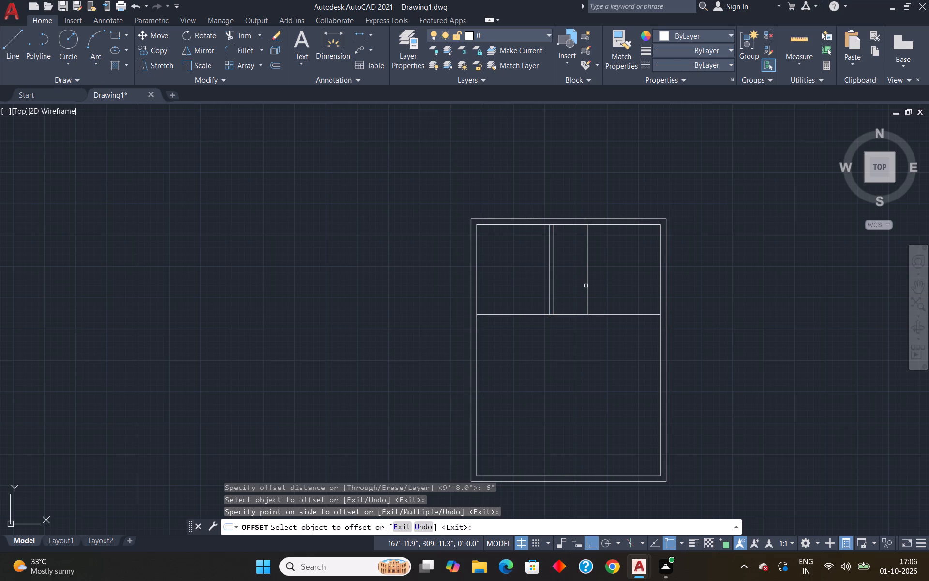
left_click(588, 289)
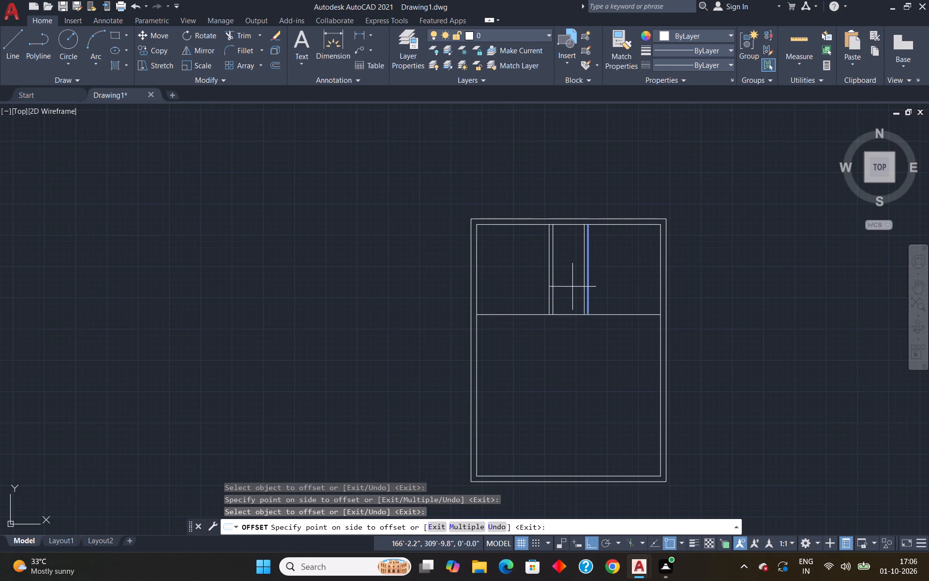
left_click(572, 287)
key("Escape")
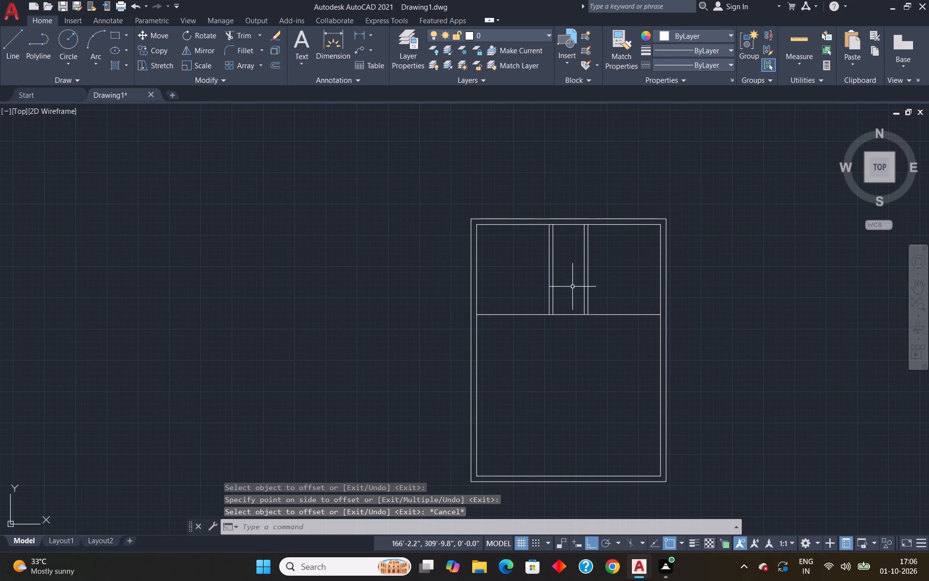
Measure the narrow middle room and the upper-right room with Quick Measure.
left_click(790, 43)
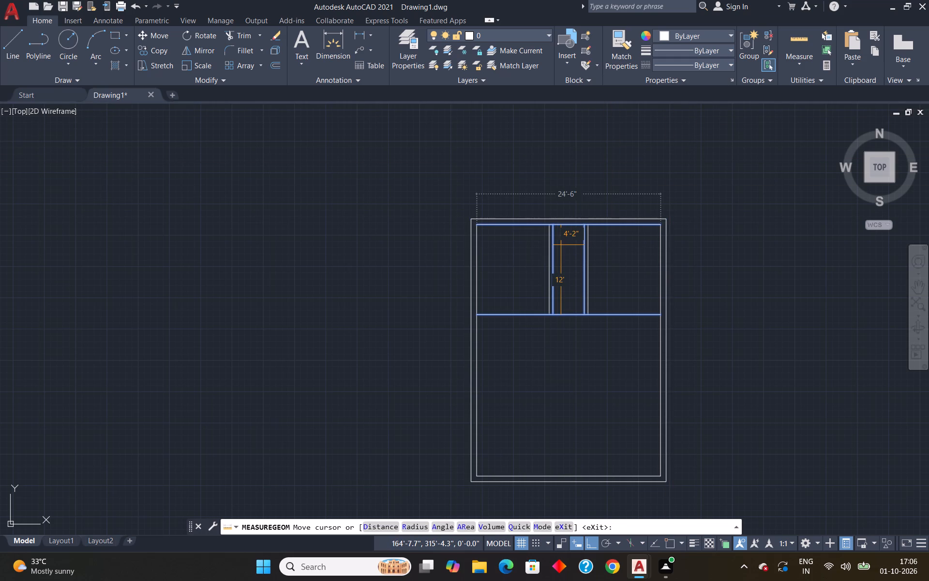
key("Escape")
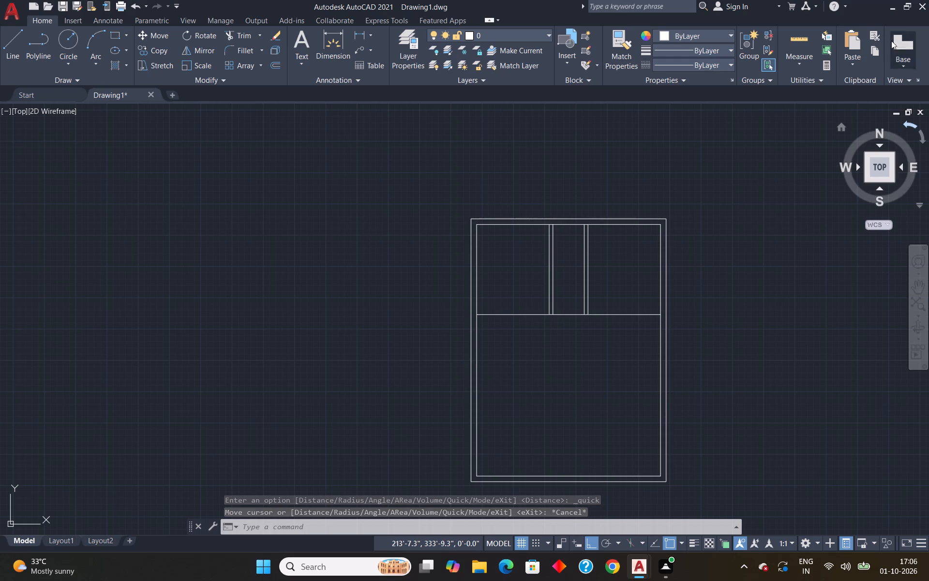
left_click(814, 36)
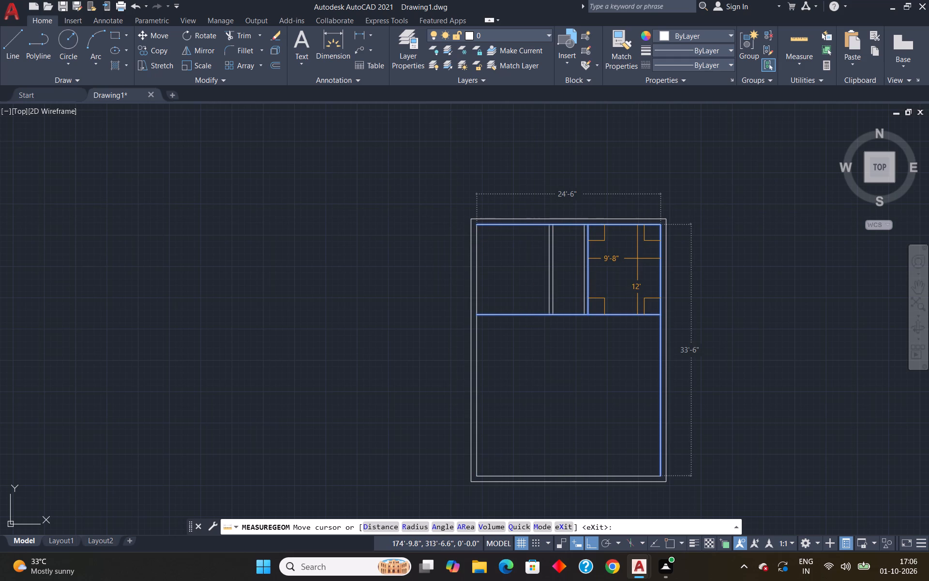
key("Escape")
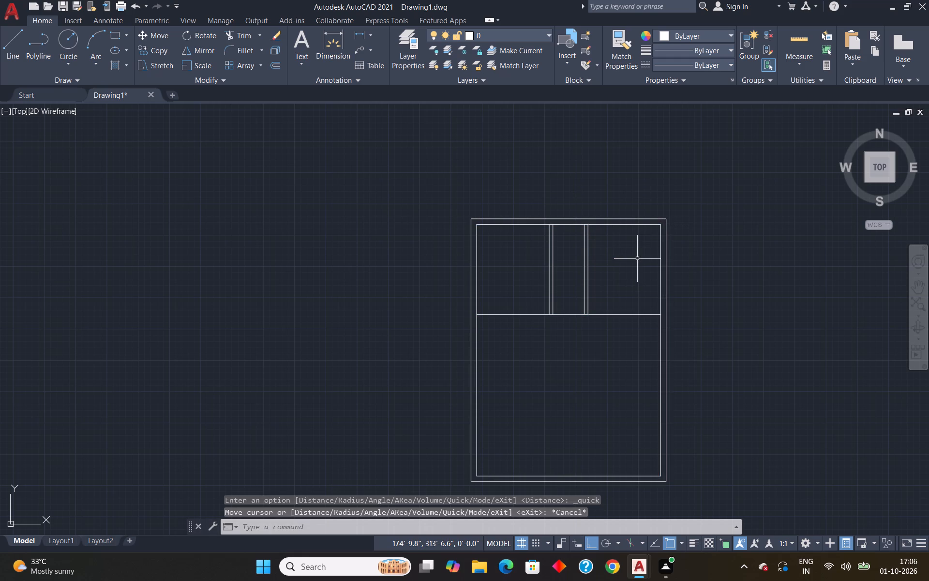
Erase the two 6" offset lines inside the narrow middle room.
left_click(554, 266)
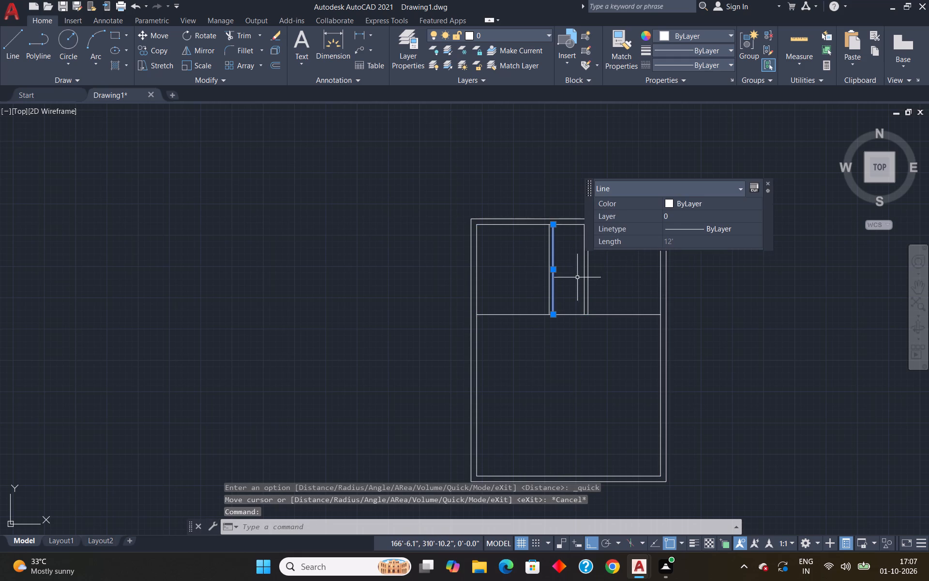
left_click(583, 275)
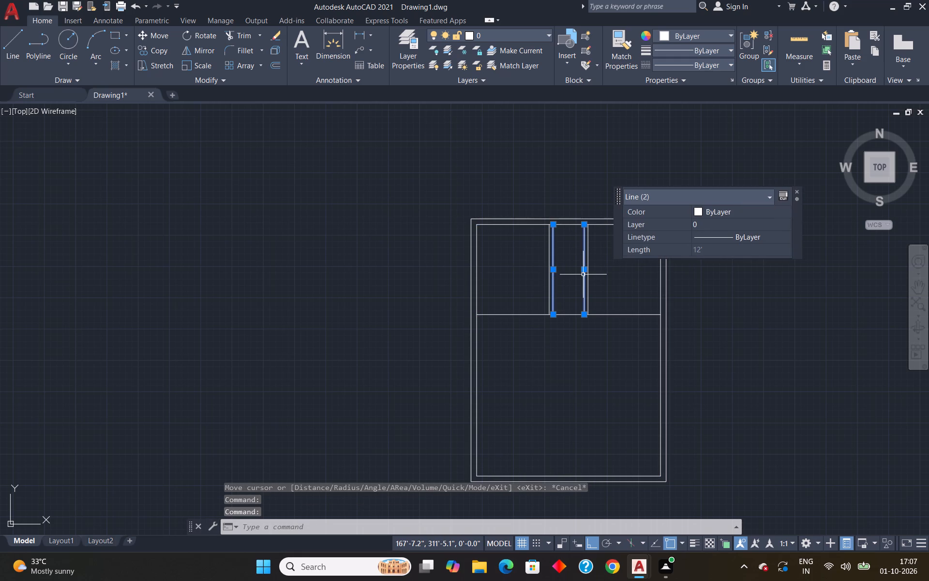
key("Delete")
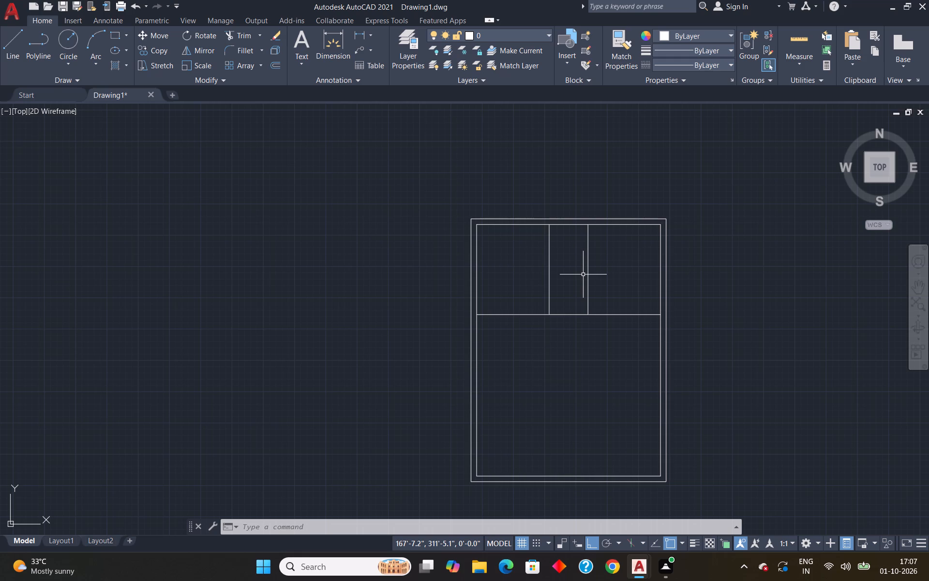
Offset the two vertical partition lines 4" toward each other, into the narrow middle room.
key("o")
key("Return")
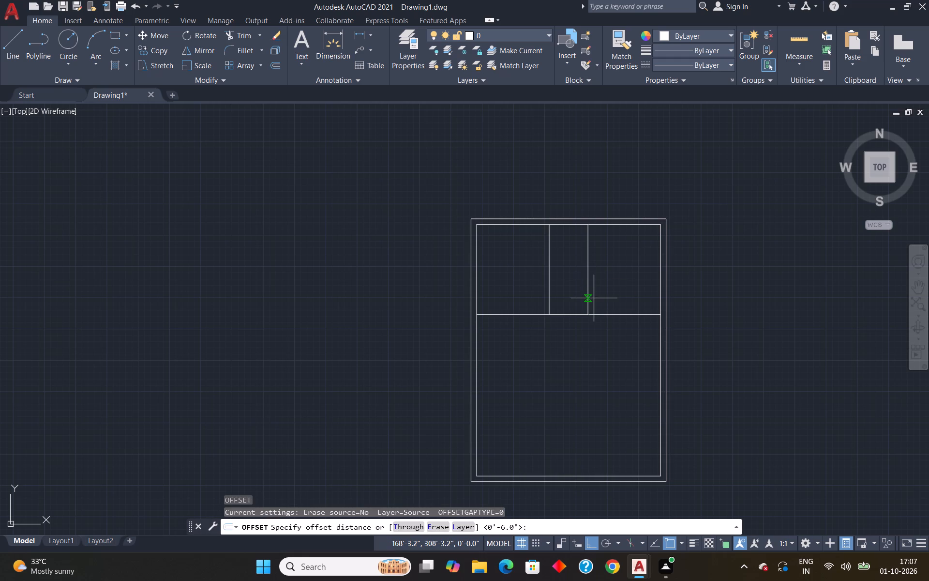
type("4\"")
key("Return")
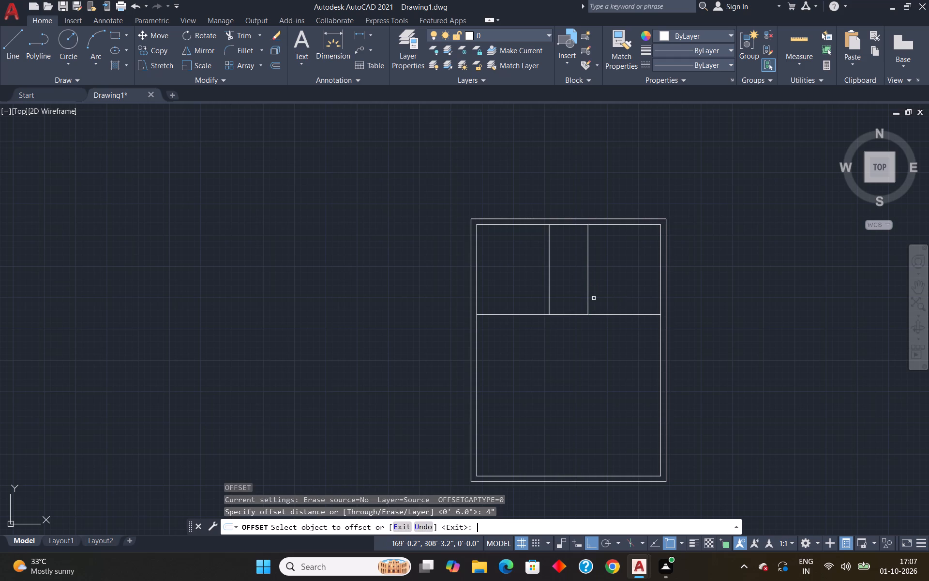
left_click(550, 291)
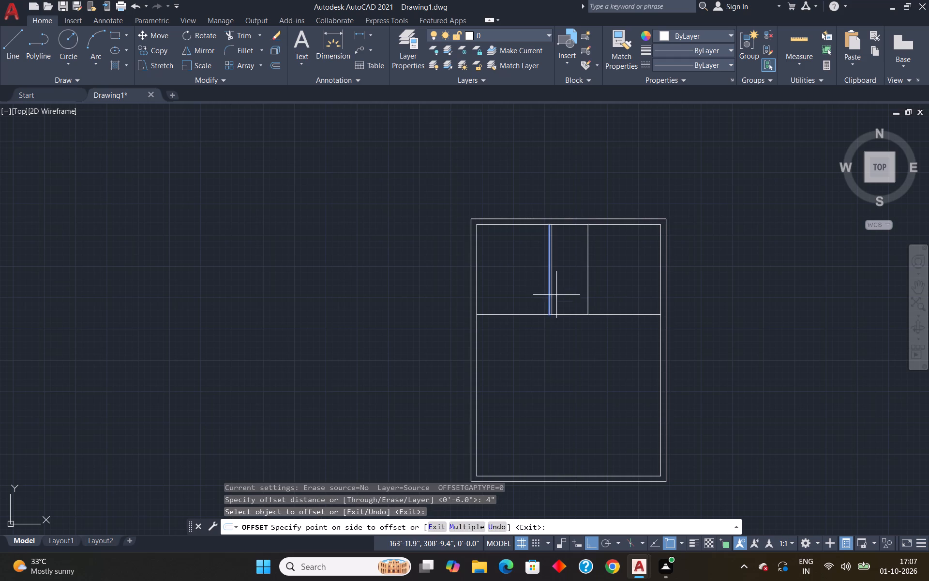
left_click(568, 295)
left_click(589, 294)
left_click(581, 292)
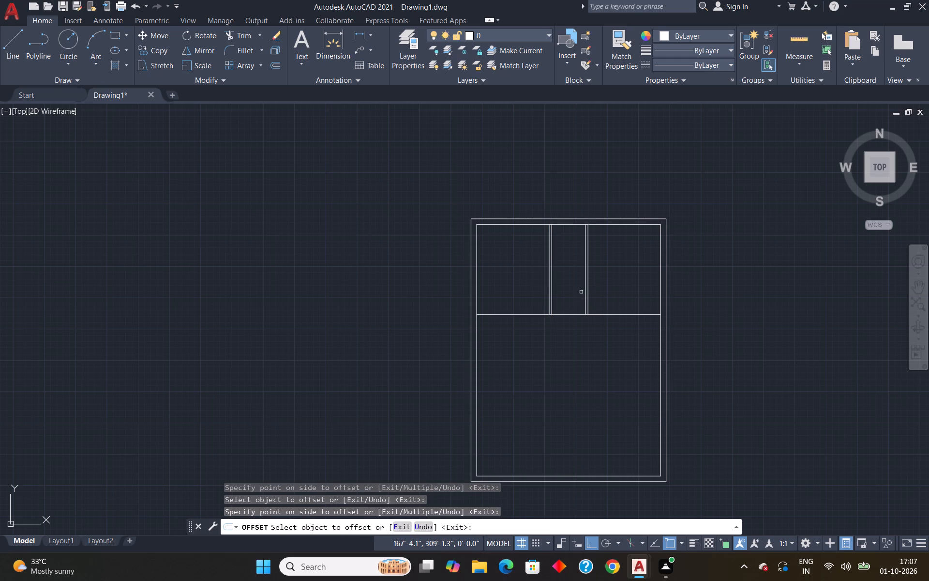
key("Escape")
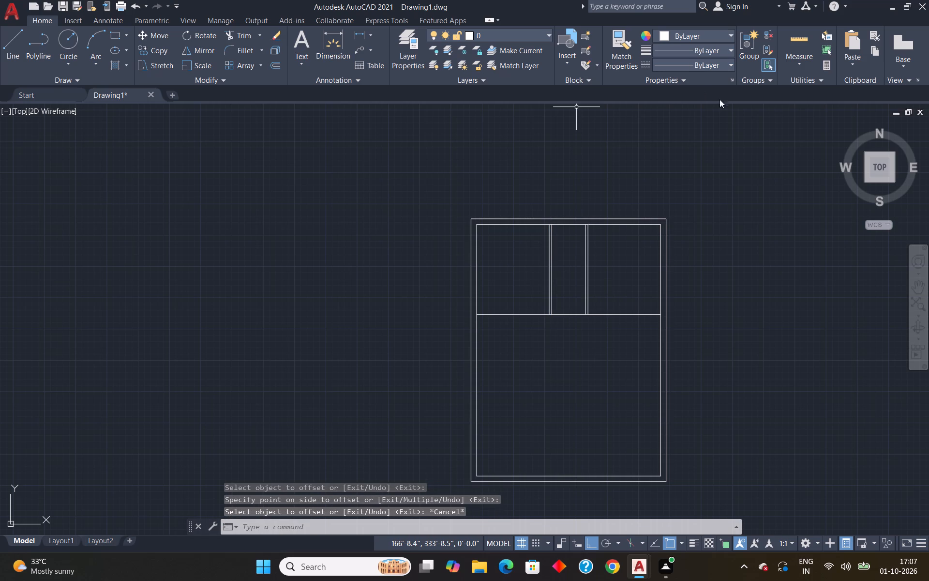
Measure the clear width and length of the middle room between the 4" partition walls.
left_click(789, 41)
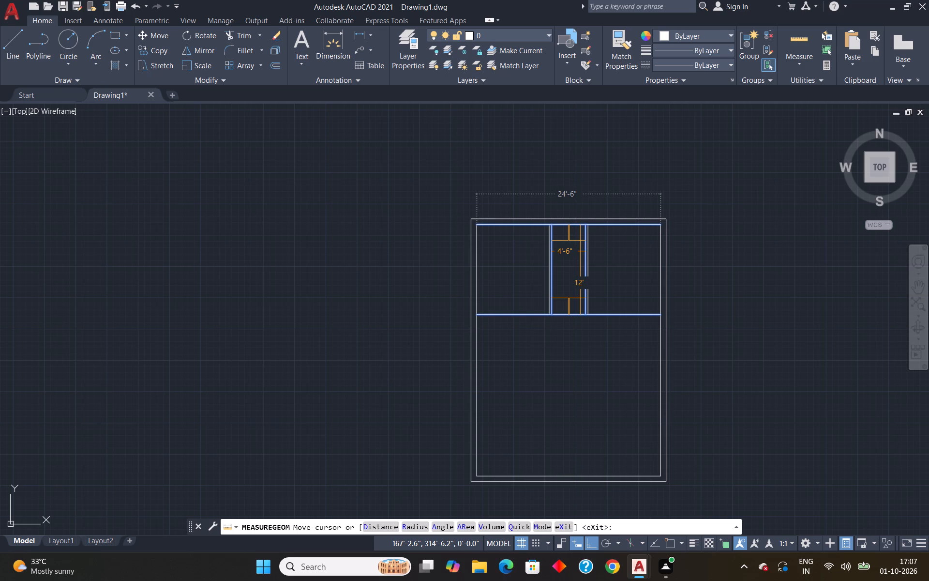
key("Escape")
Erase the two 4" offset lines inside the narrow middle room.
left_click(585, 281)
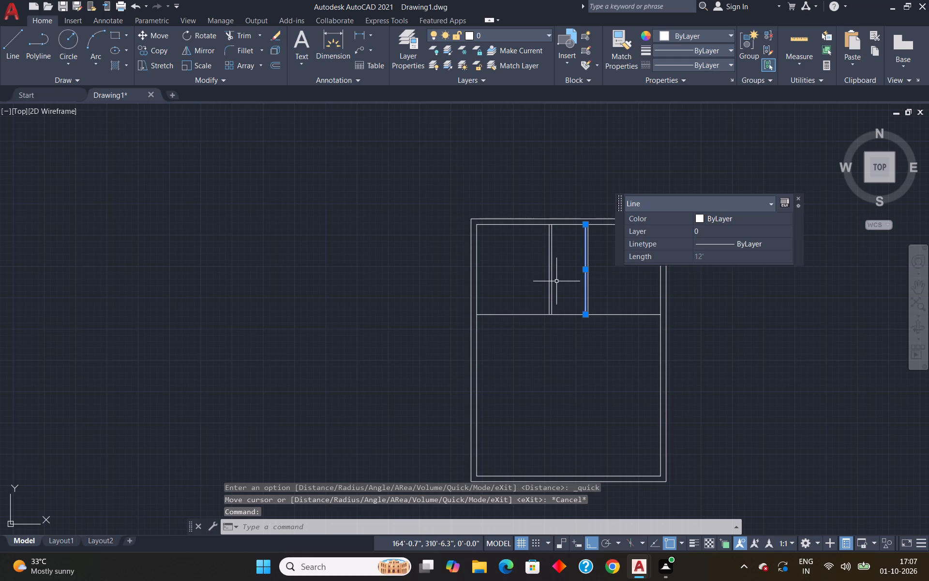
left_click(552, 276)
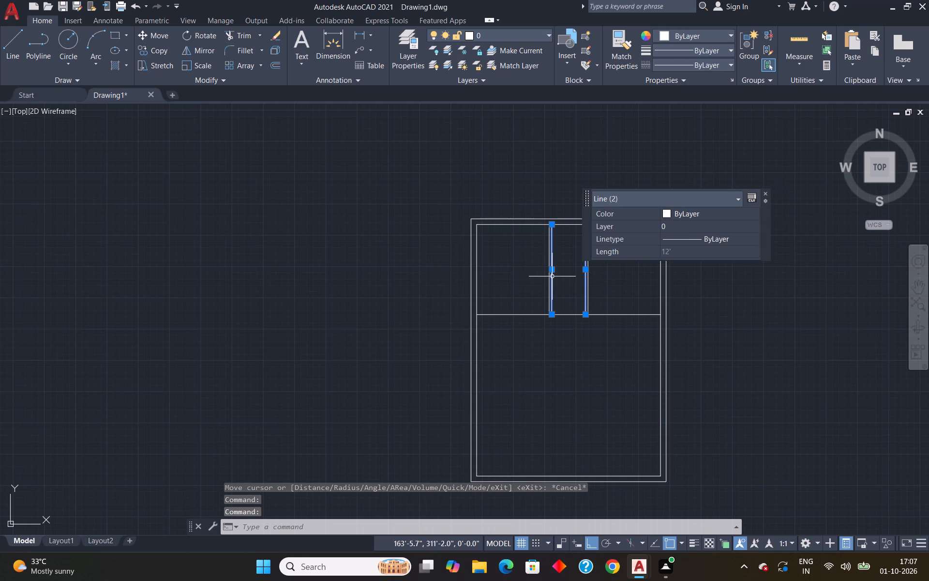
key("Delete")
Measure the middle room between the two single vertical partition lines with Quick Measure.
left_click(801, 41)
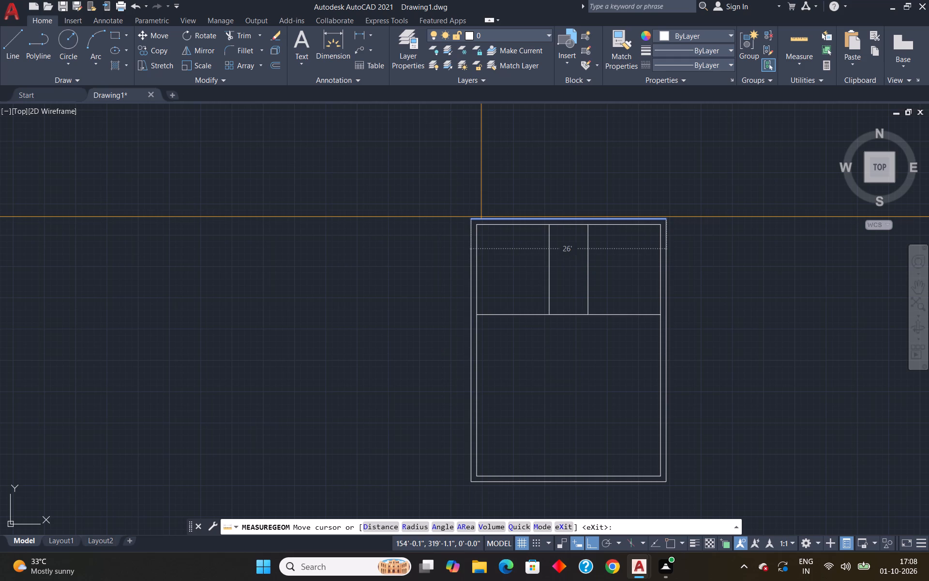
key("Escape")
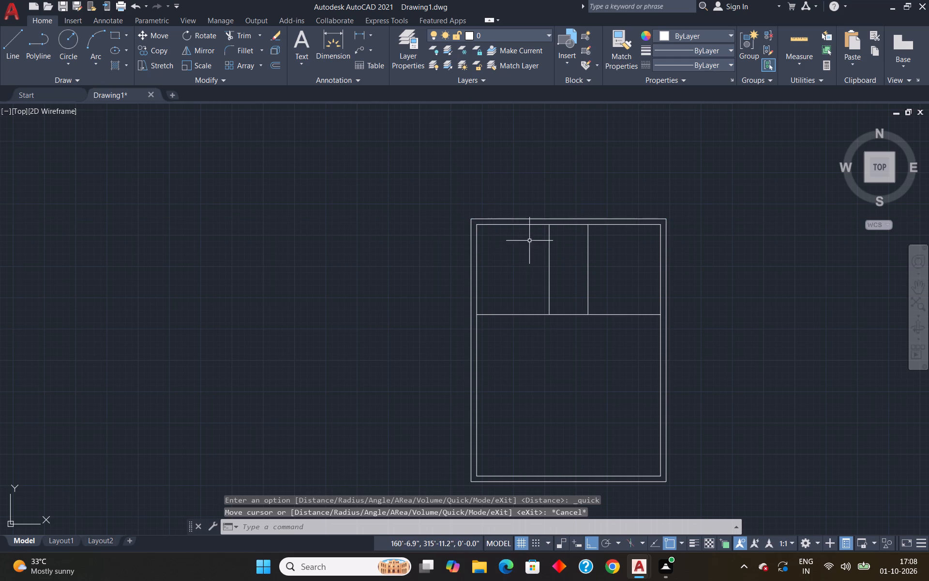
scroll(505, 246, "up", 2)
left_click(798, 42)
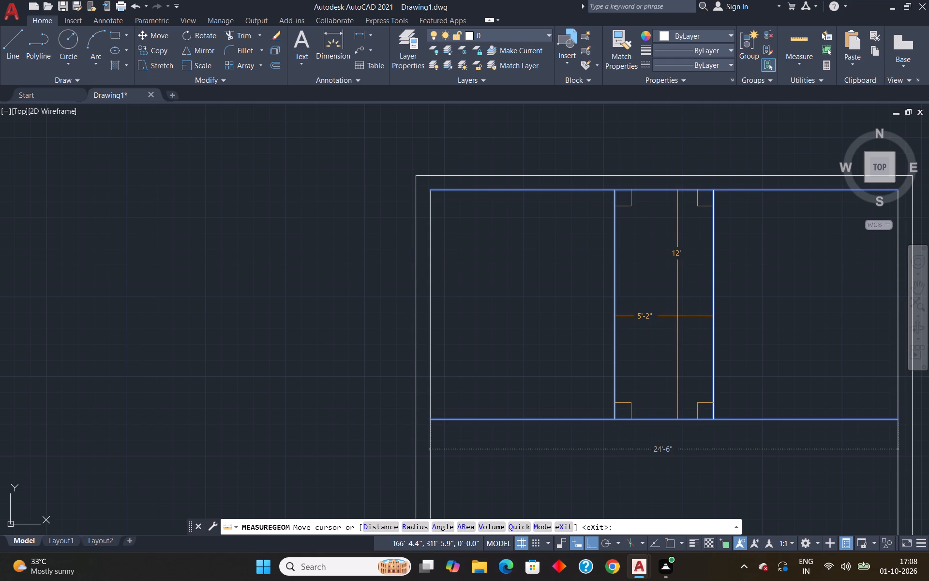
key("Escape")
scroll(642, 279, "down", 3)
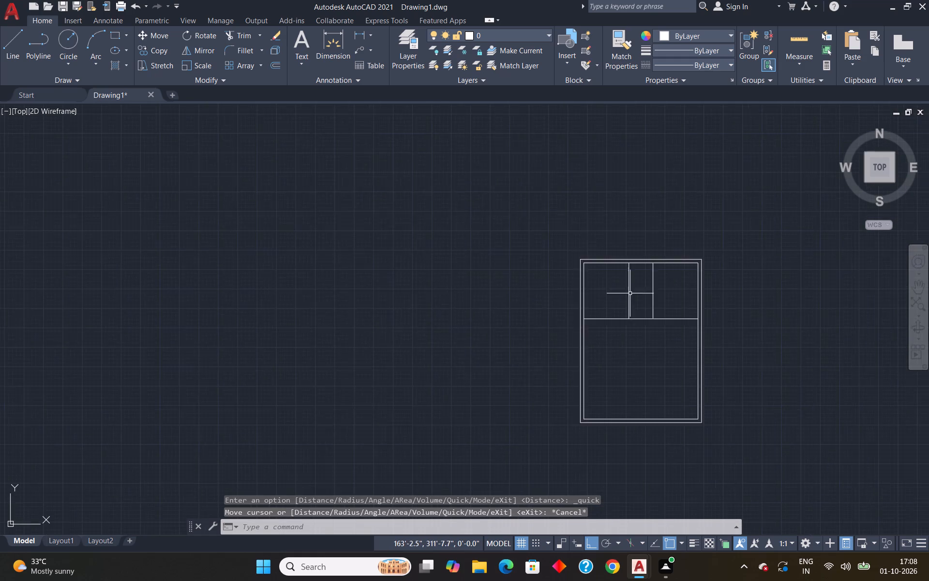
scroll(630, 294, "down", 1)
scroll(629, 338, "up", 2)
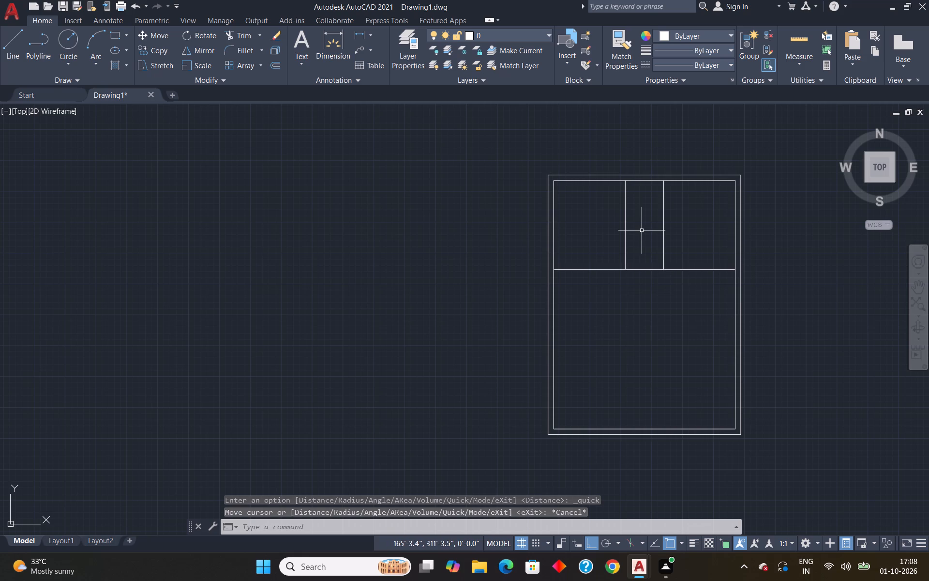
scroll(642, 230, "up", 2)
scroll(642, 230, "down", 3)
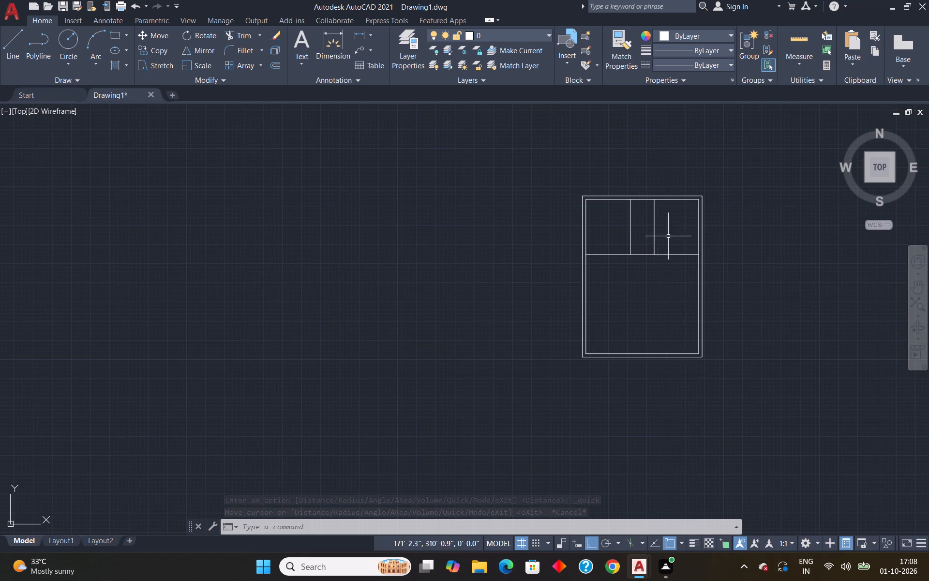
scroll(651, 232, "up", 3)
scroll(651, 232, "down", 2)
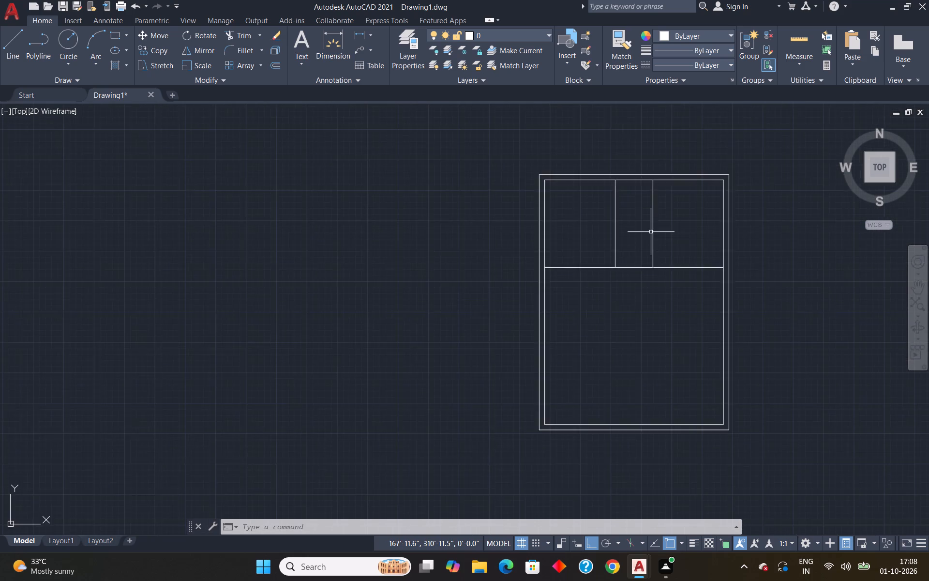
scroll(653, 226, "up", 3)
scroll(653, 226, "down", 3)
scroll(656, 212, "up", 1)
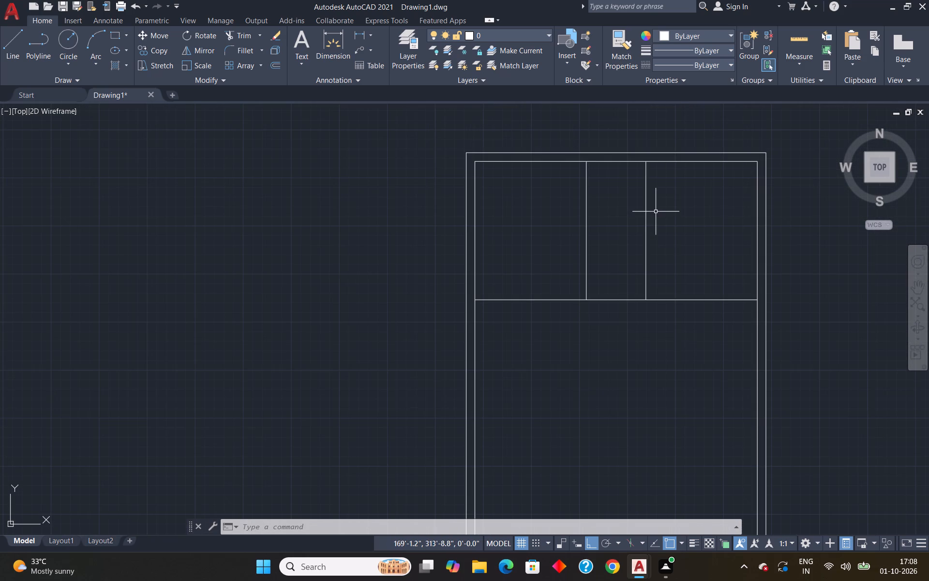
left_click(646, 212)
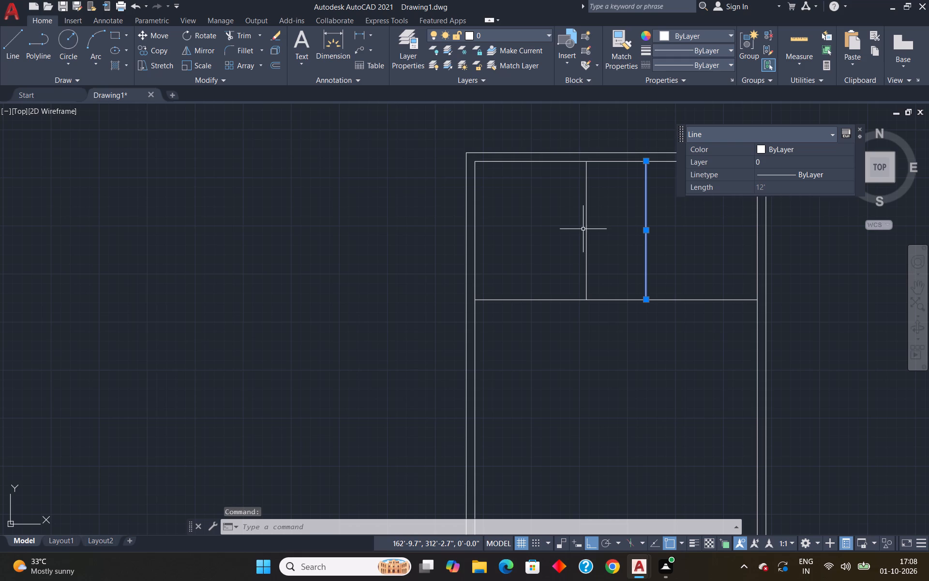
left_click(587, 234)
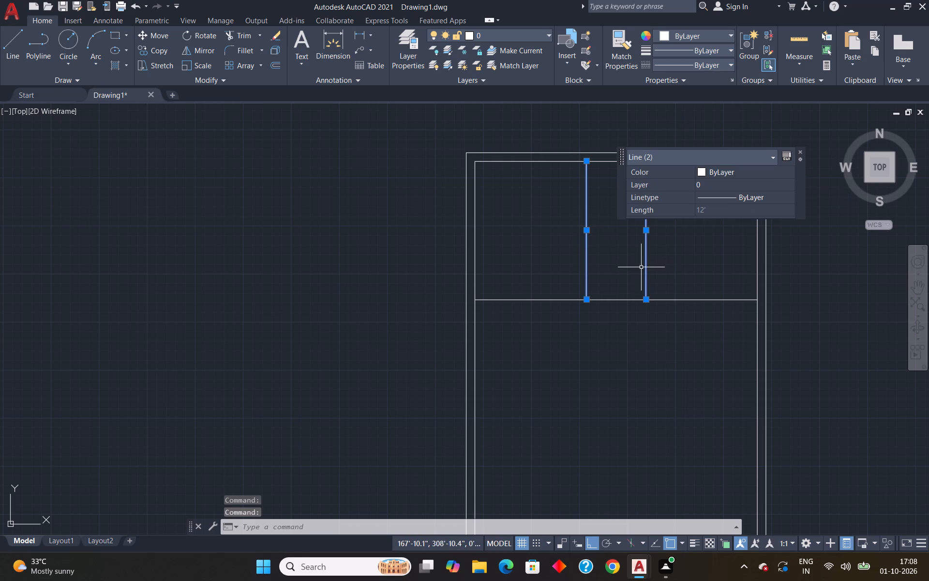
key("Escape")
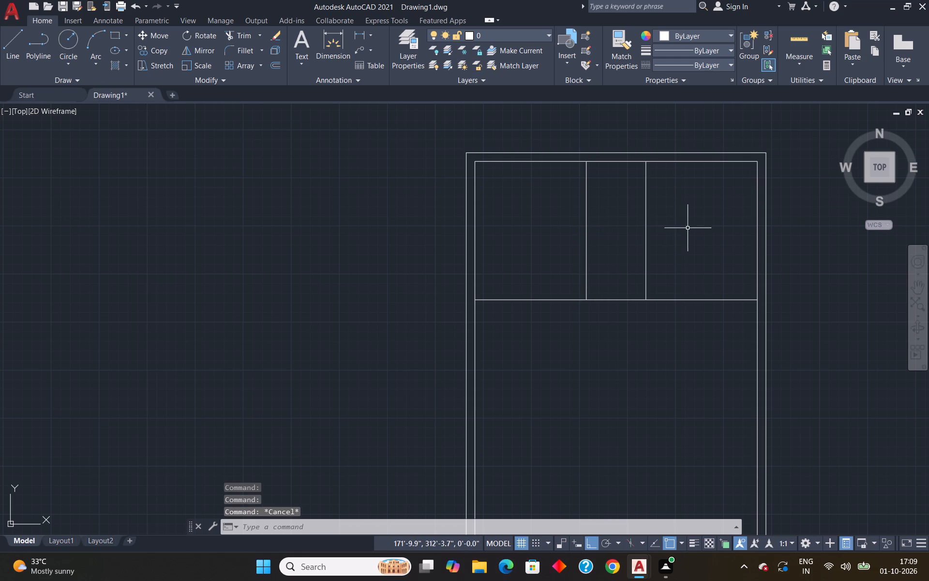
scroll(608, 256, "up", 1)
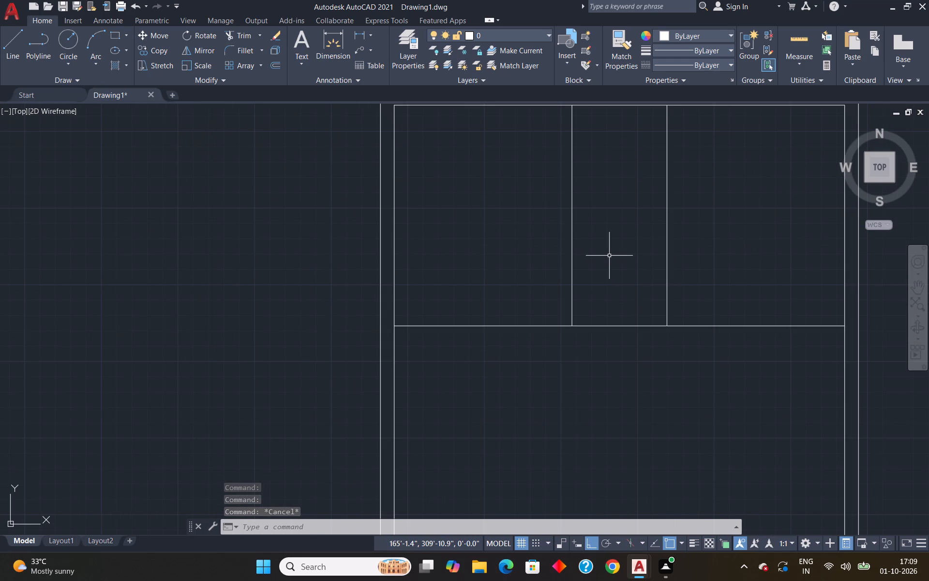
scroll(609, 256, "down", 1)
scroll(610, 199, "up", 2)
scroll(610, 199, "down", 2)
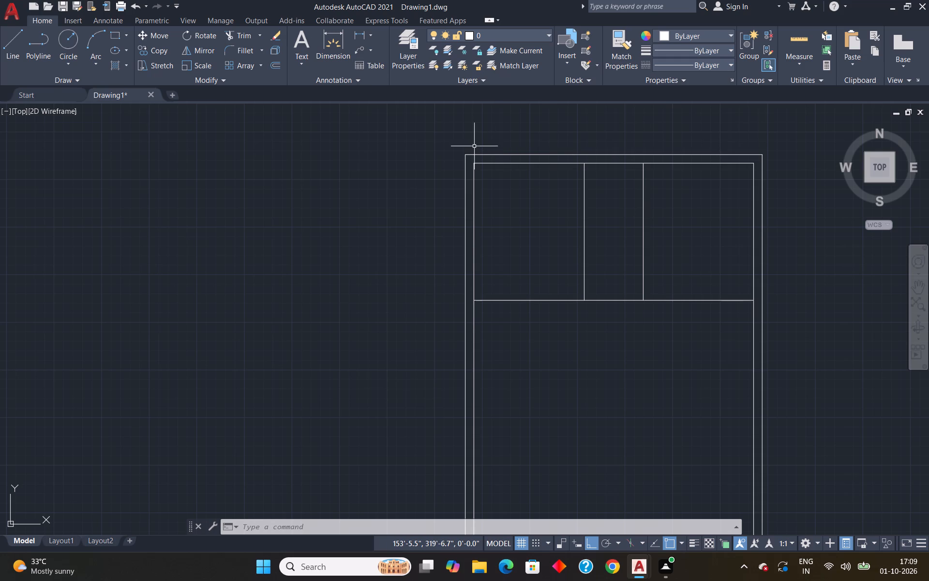
Offset the two vertical partition lines 6" toward each other, into the narrow middle room.
key("o")
key("Return")
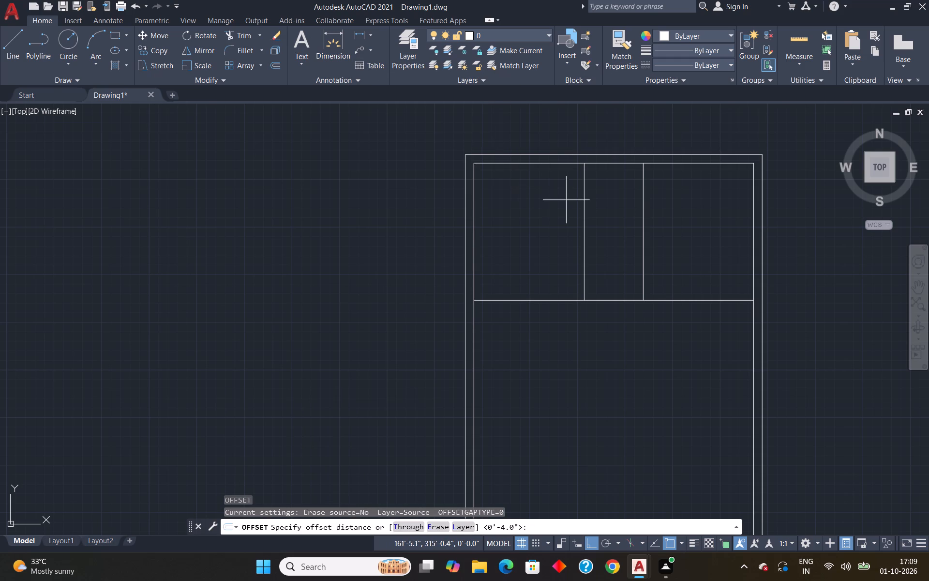
key("6")
key("shift+quotedbl")
key("Return")
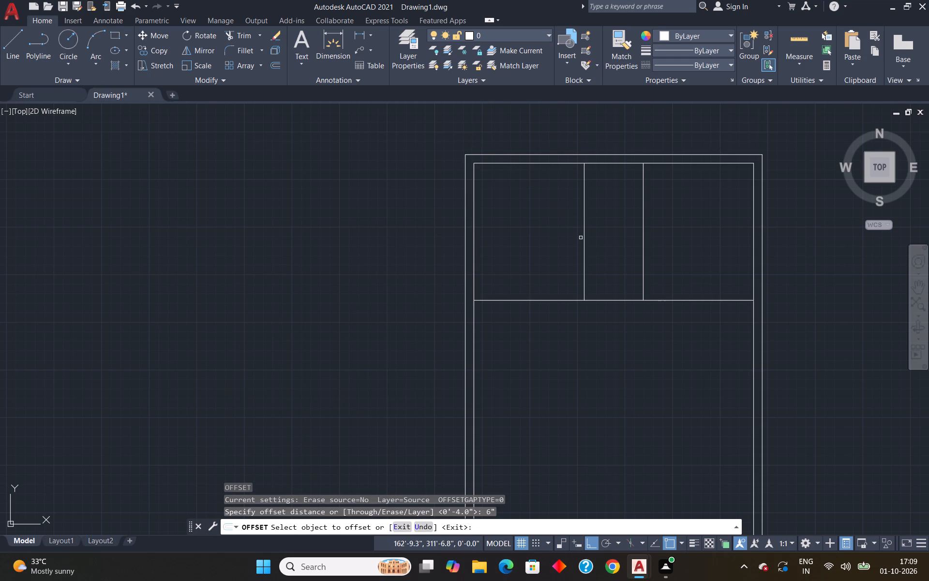
left_click(583, 237)
left_click(610, 246)
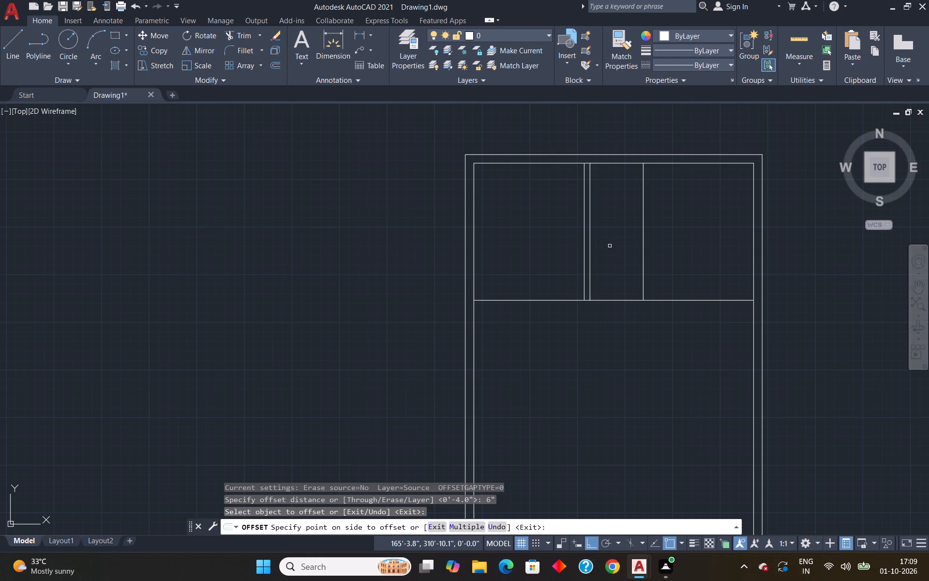
left_click(644, 249)
left_click(617, 248)
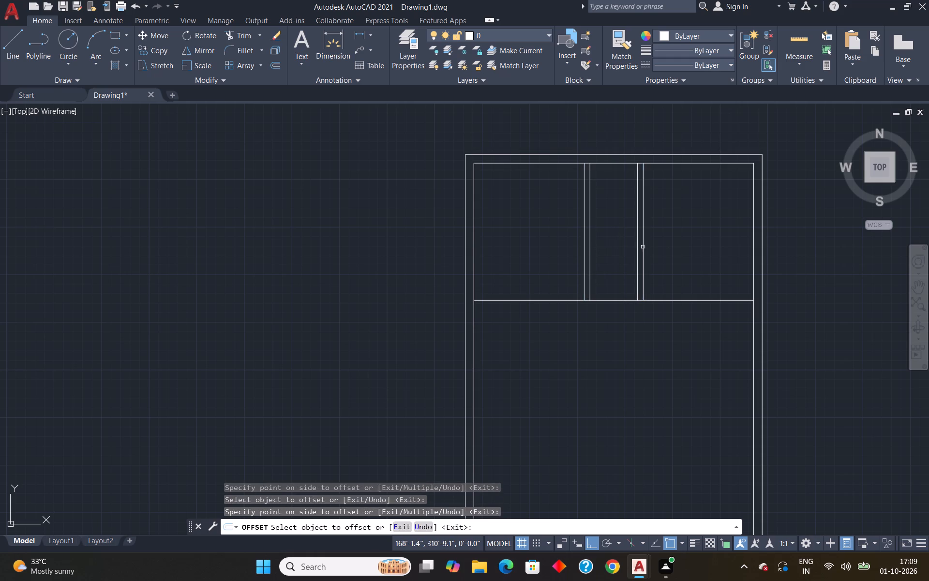
key("Escape")
Measure the middle room between the 6" partition walls with Quick Measure.
left_click(804, 49)
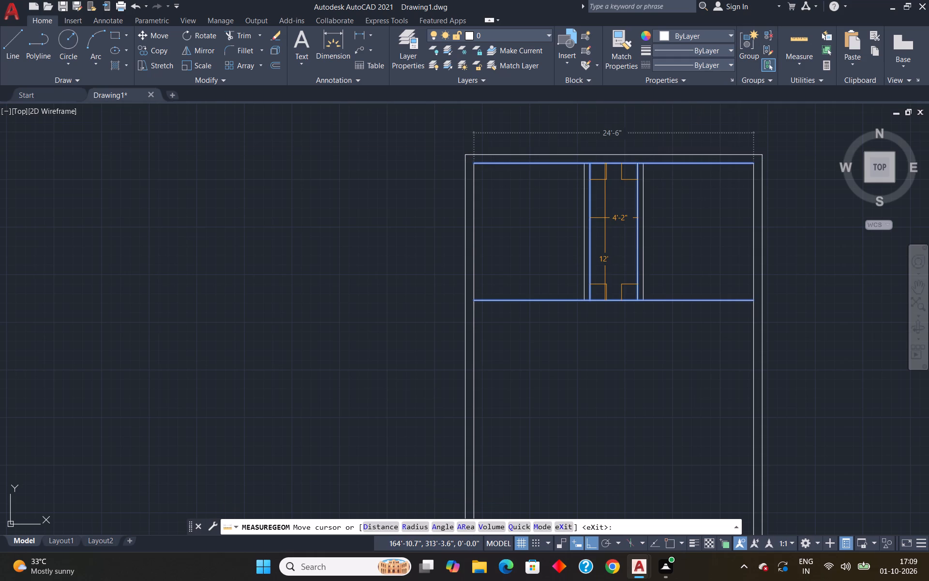
key("Escape")
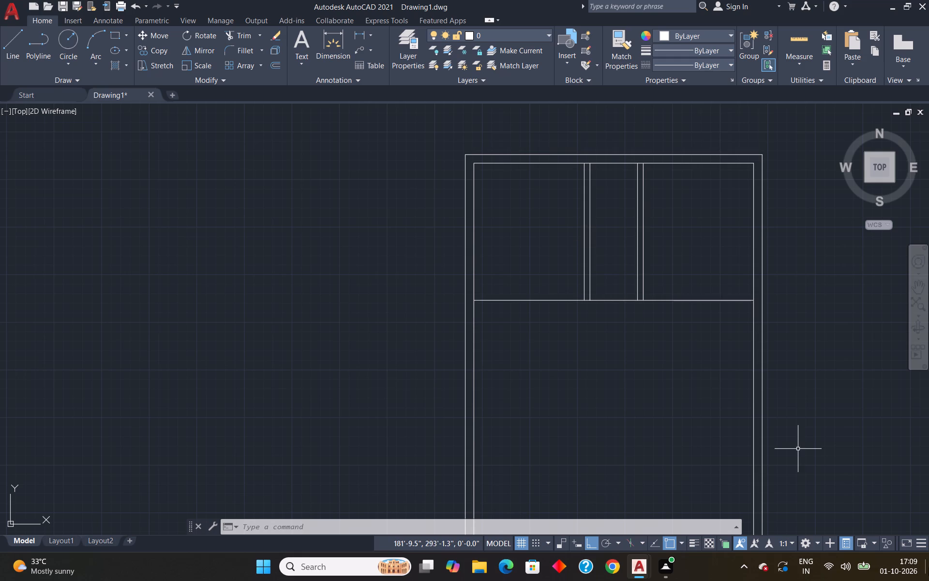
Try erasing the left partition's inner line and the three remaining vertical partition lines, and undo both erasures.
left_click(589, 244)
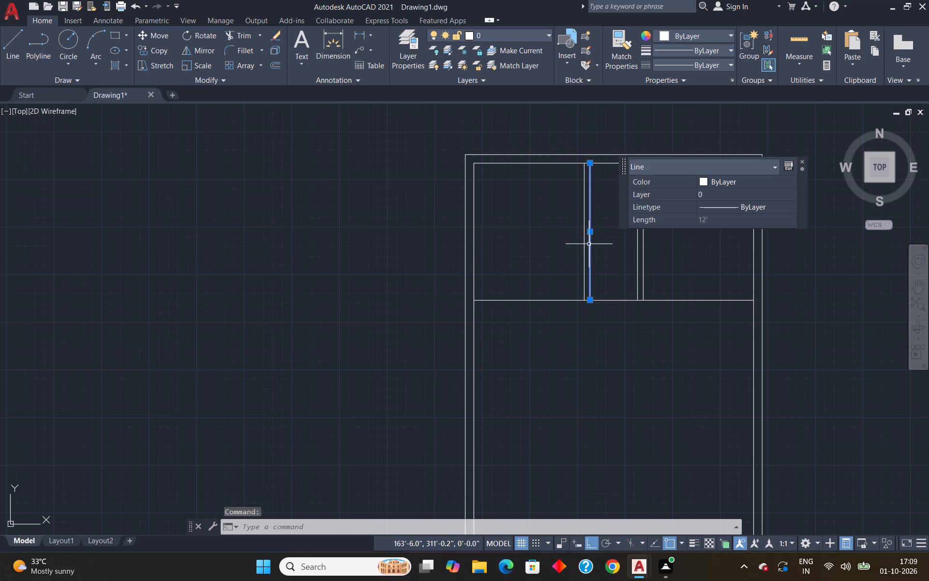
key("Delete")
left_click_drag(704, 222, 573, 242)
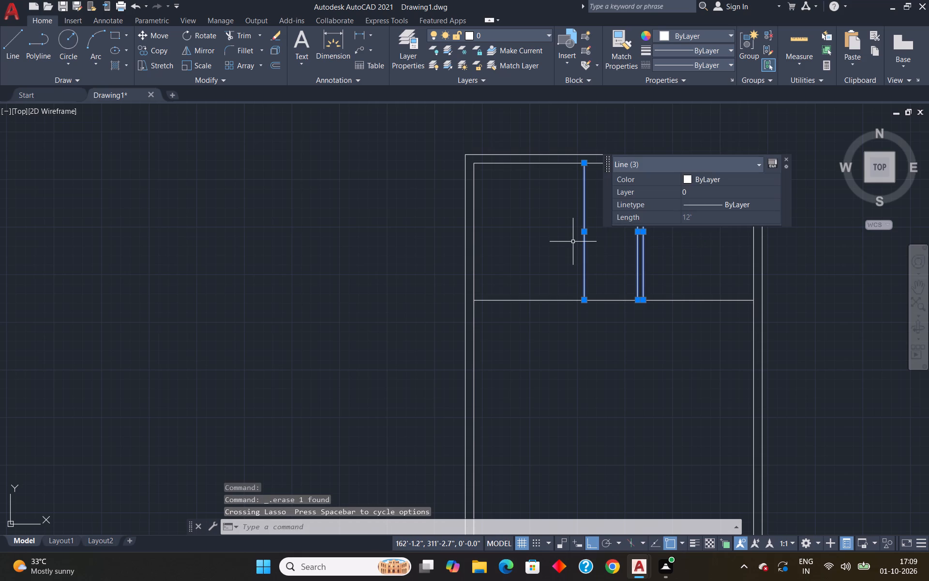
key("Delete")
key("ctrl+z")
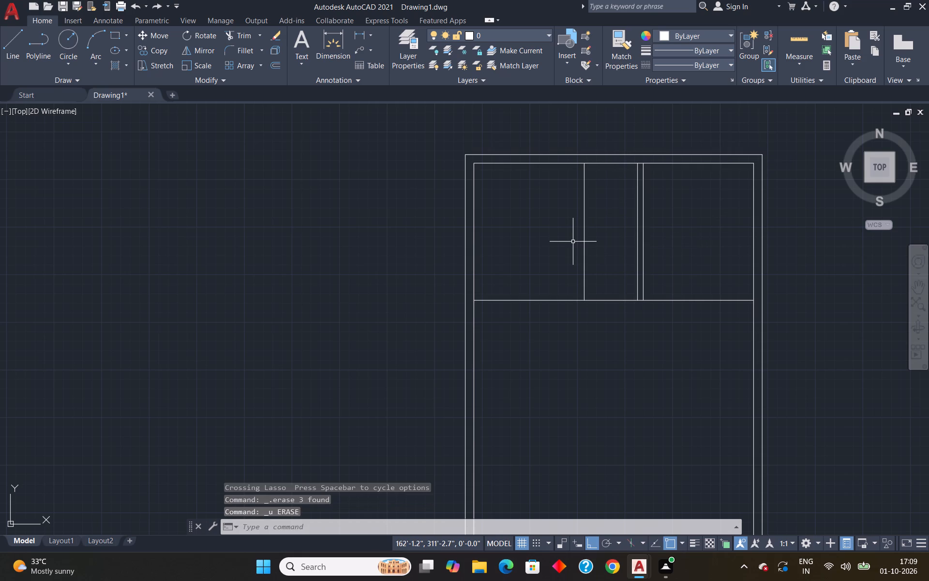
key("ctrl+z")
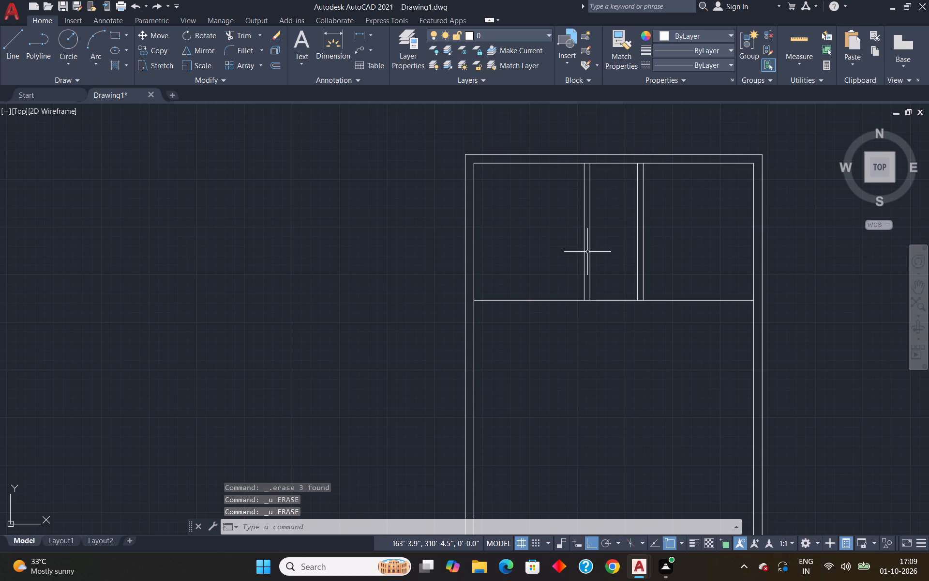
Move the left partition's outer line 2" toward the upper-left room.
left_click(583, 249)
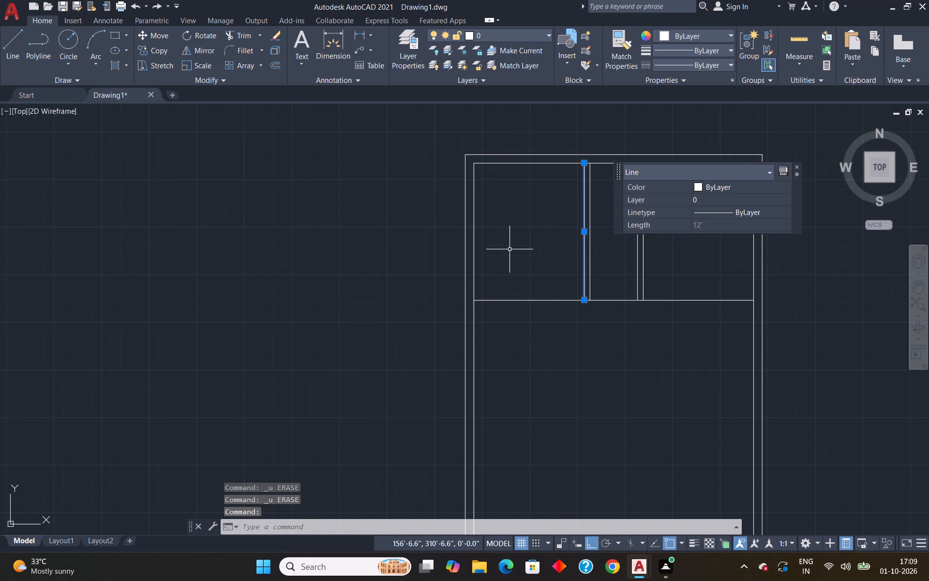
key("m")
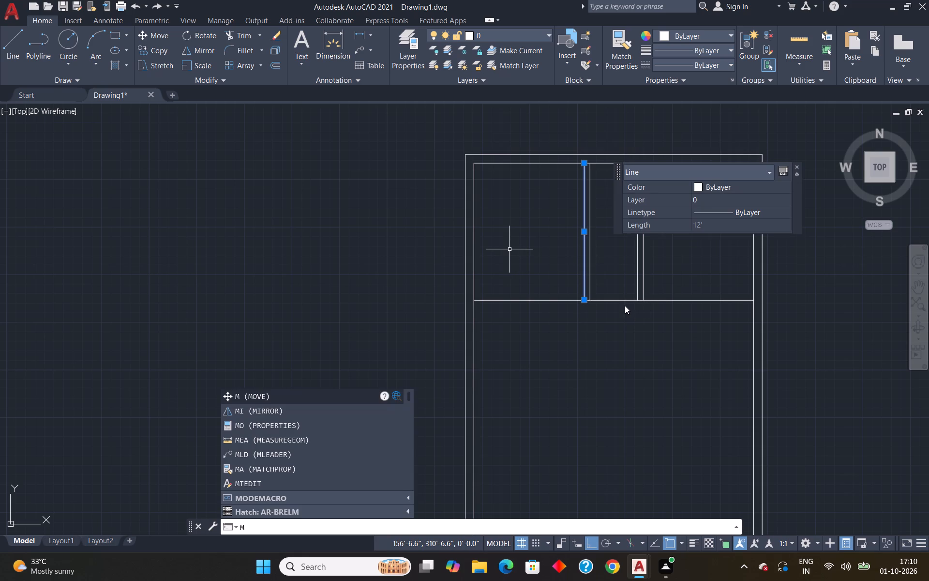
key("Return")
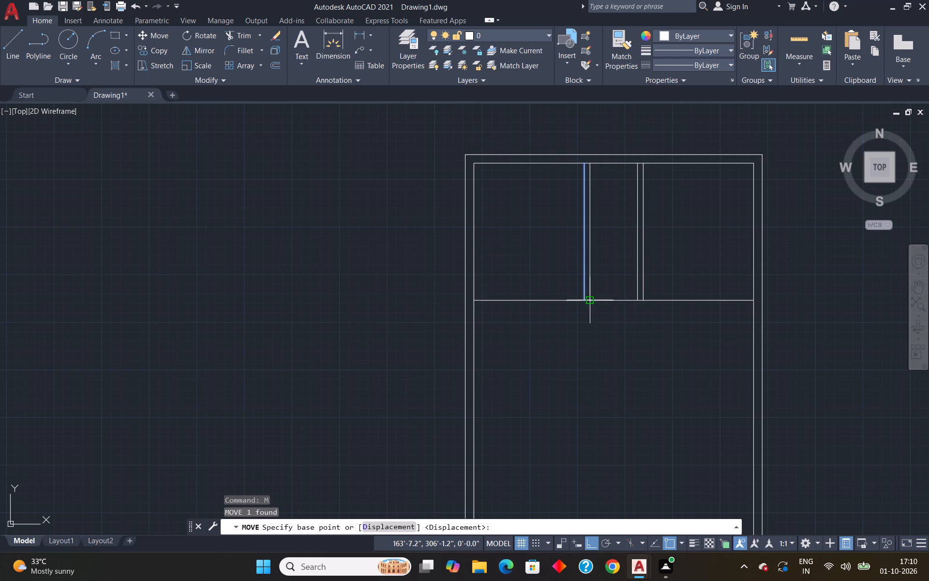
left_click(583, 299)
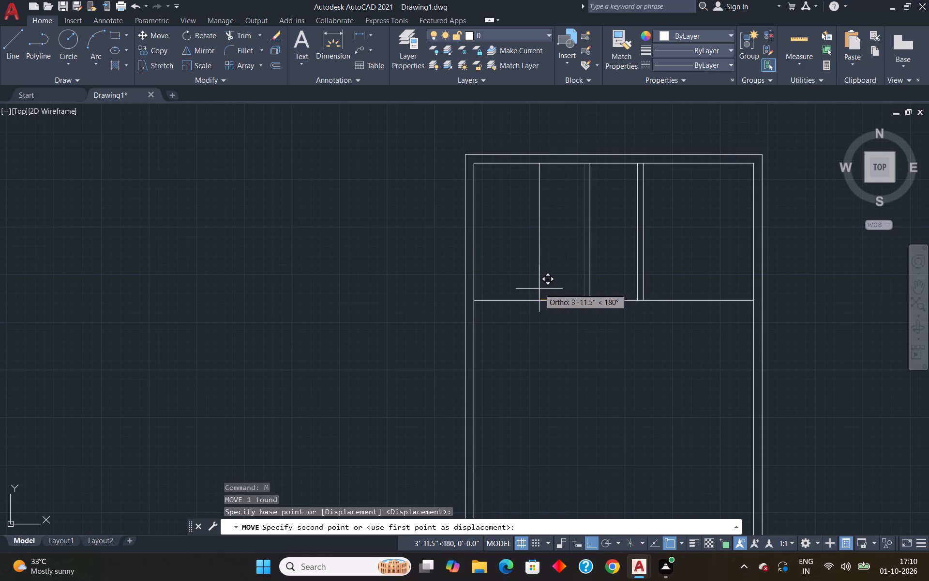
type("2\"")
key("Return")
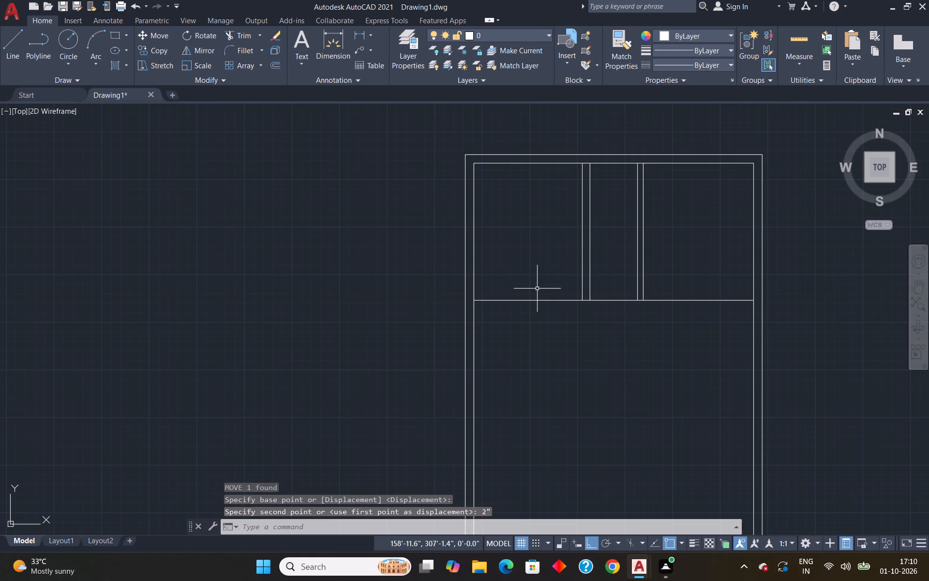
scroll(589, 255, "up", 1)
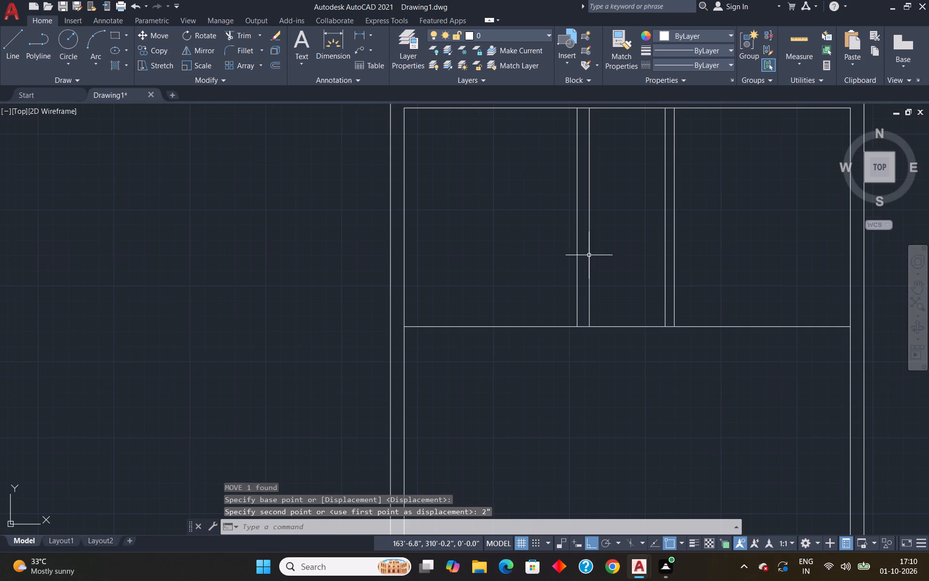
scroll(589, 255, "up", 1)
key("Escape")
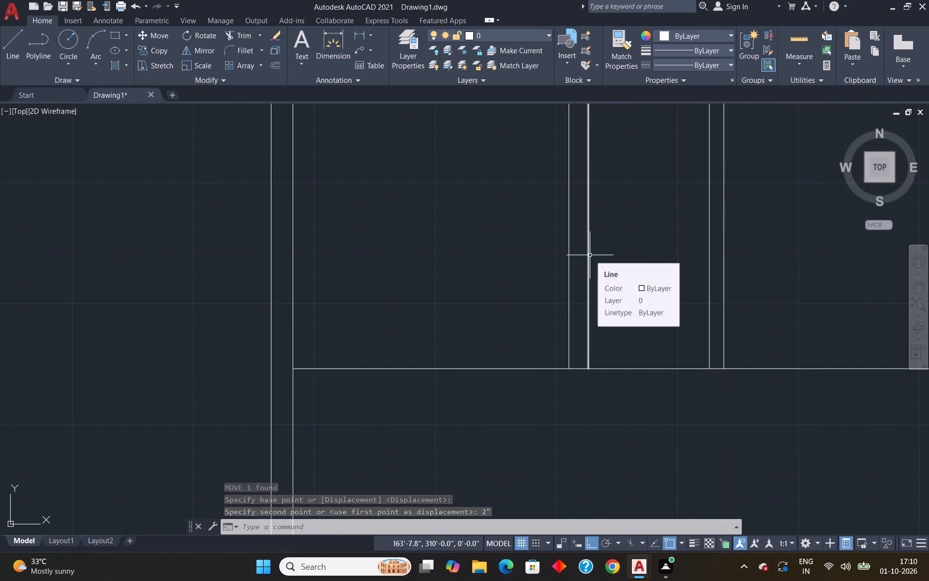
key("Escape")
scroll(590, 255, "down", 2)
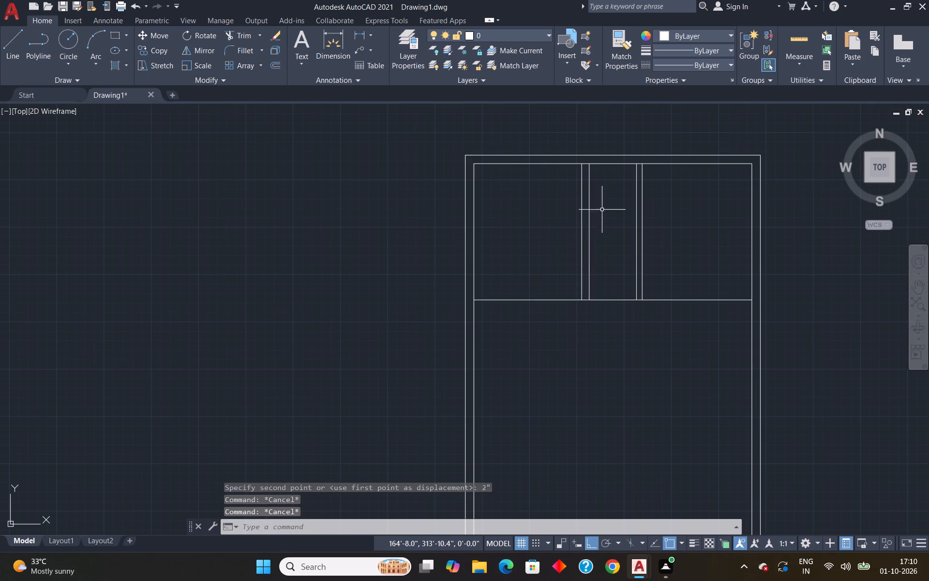
Measure the upper-left room's width and length with Quick Measure.
scroll(603, 194, "up", 1)
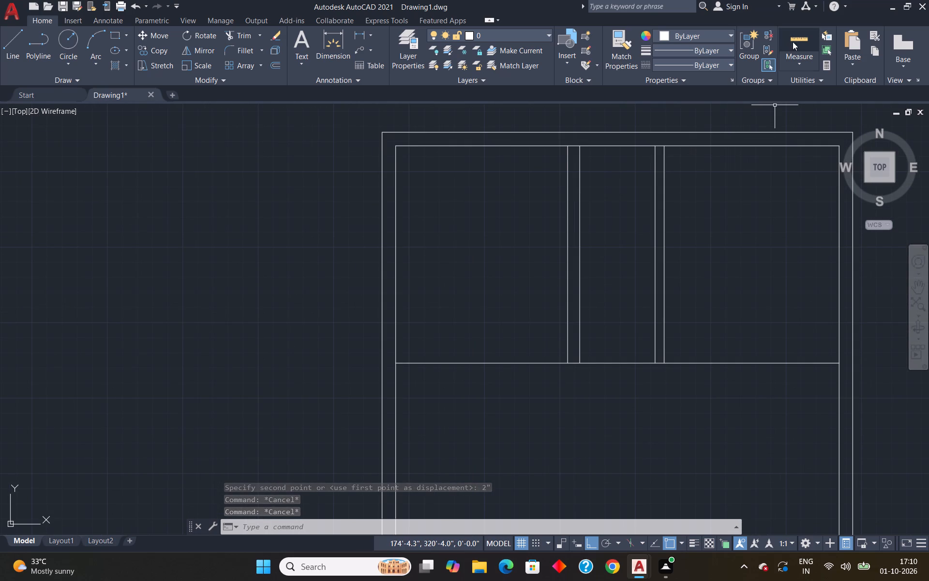
left_click(797, 43)
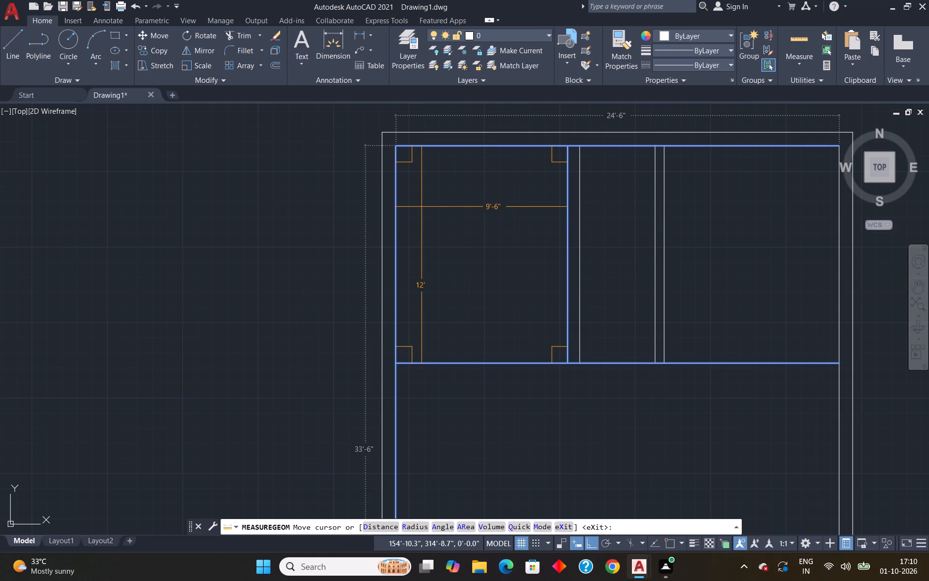
key("Escape")
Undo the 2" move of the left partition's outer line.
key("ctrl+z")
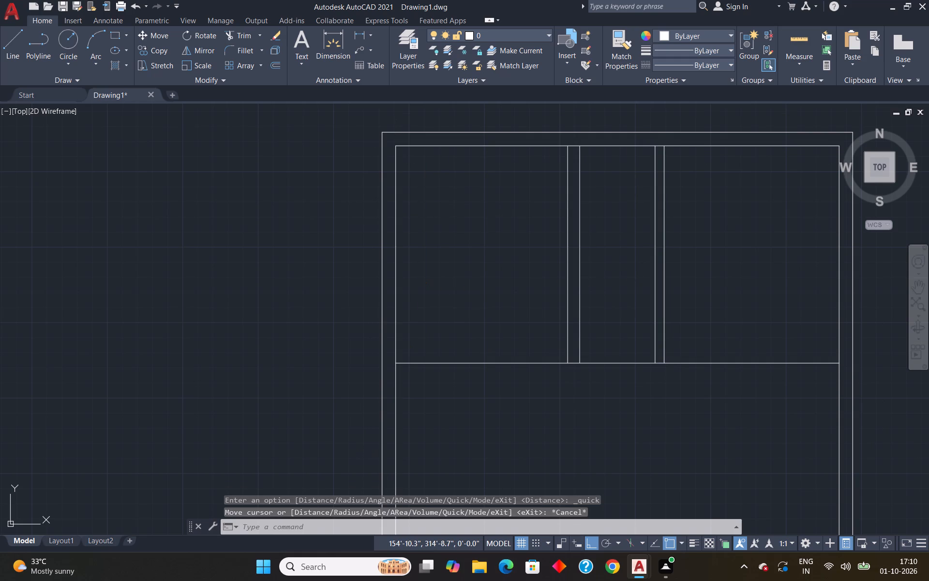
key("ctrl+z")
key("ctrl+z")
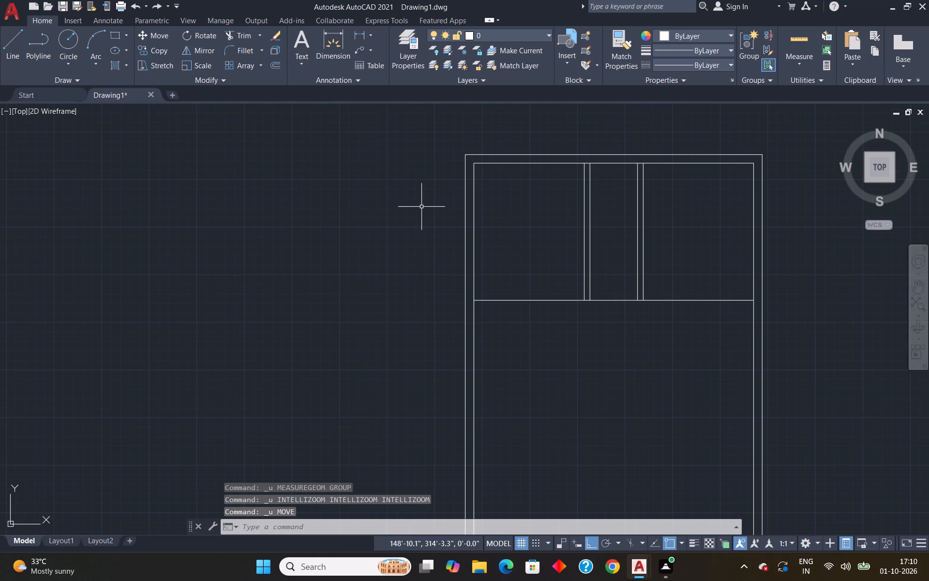
Move the left partition's outer line 2" into the upper-left room, using its lower endpoint as base point.
scroll(613, 229, "up", 2)
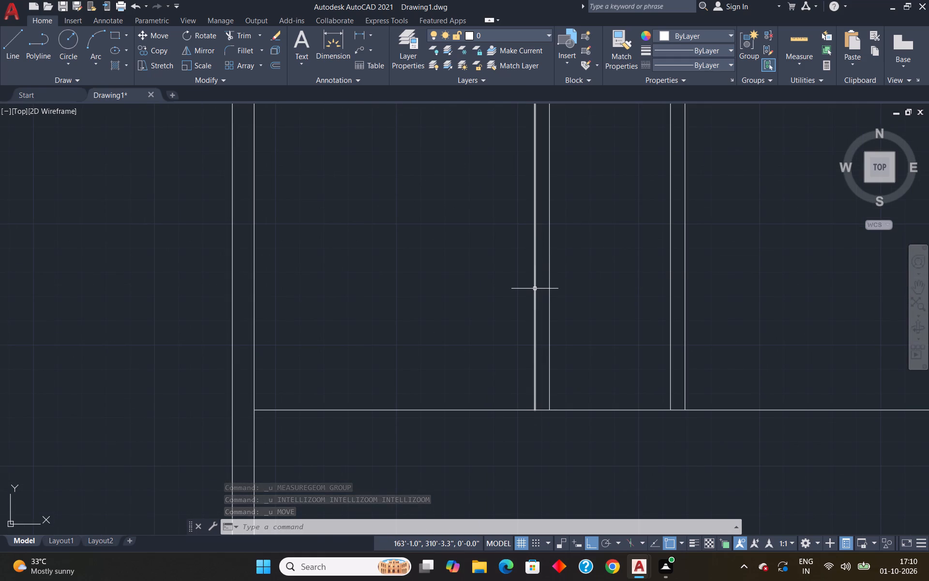
left_click(535, 289)
key("m")
key("Return")
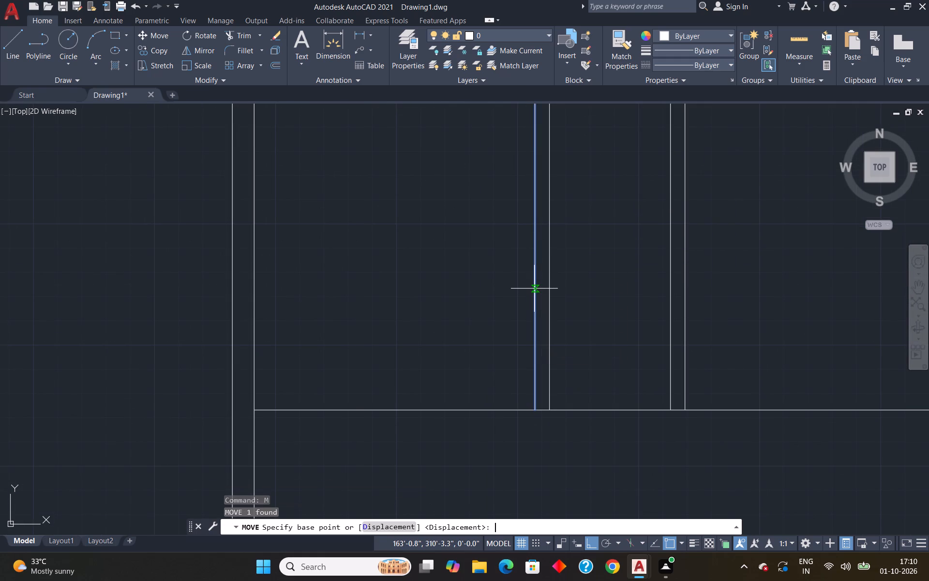
left_click(535, 413)
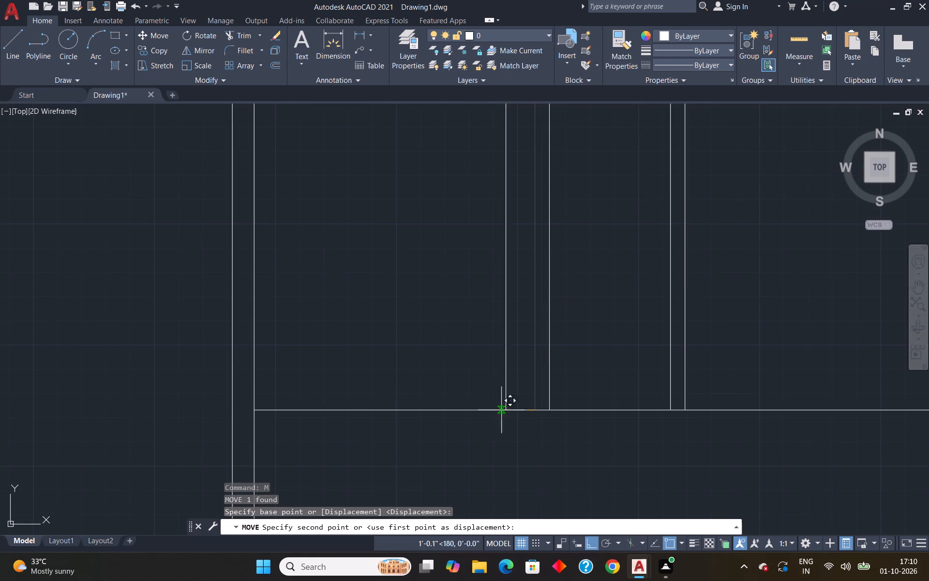
type("2\"")
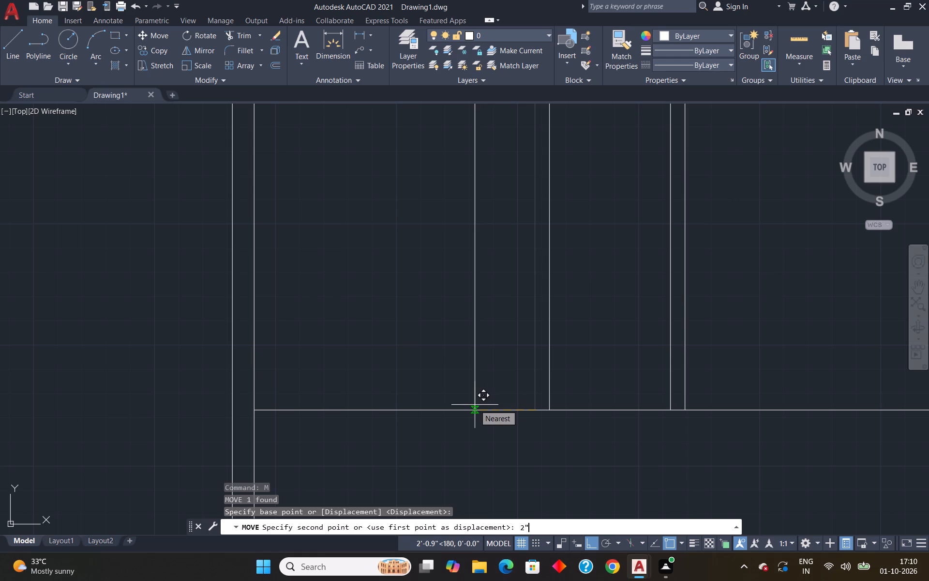
key("Return")
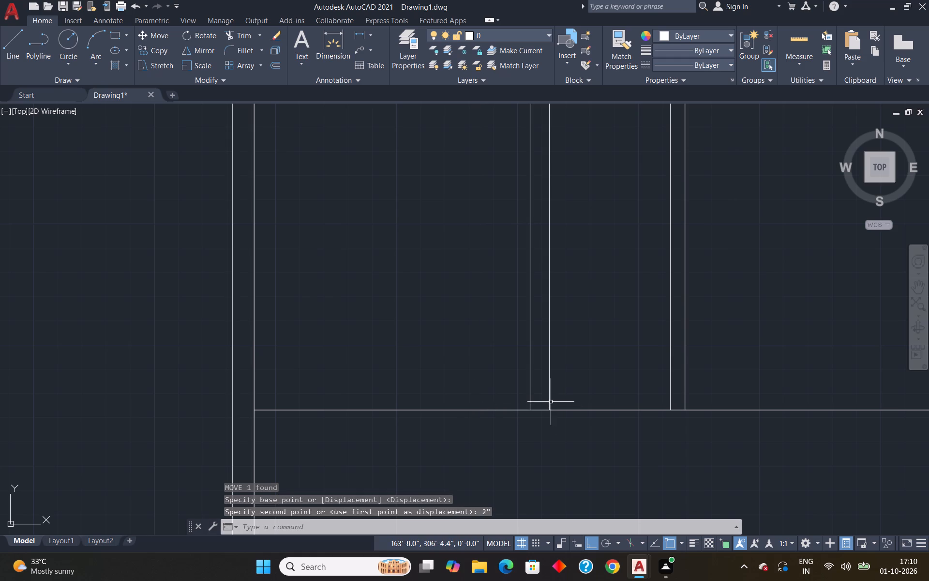
Move the left partition's inner line 2" toward the upper-left room, using its lower endpoint as base point.
left_click(551, 402)
key("m")
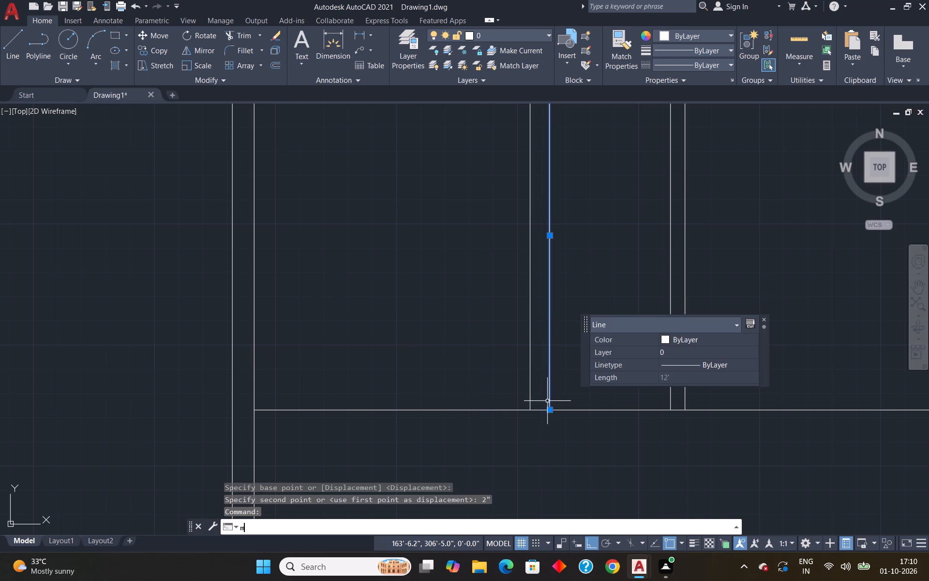
key("Return")
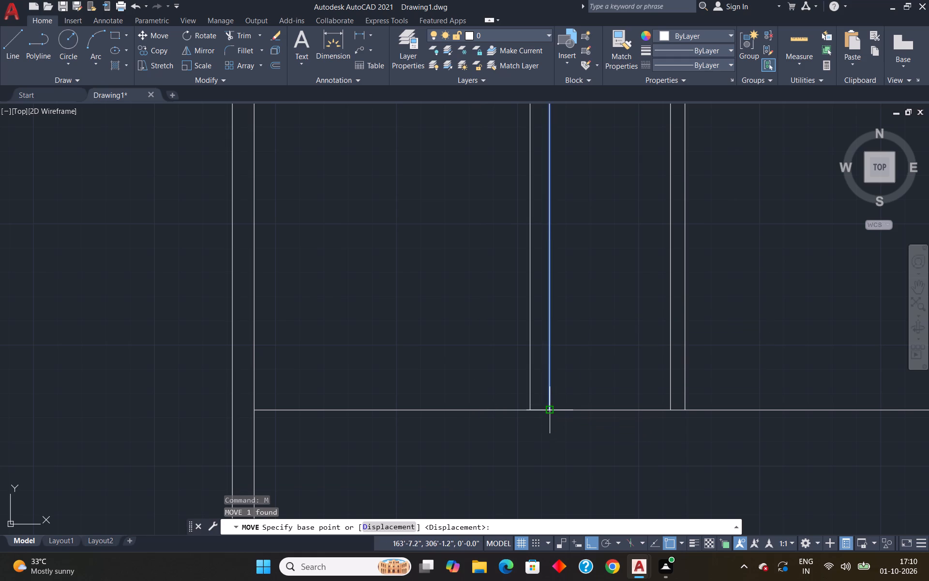
left_click(550, 413)
type("2\"")
key("Return")
Measure the widened middle room between the two partition walls with Quick Measure.
scroll(537, 412, "down", 2)
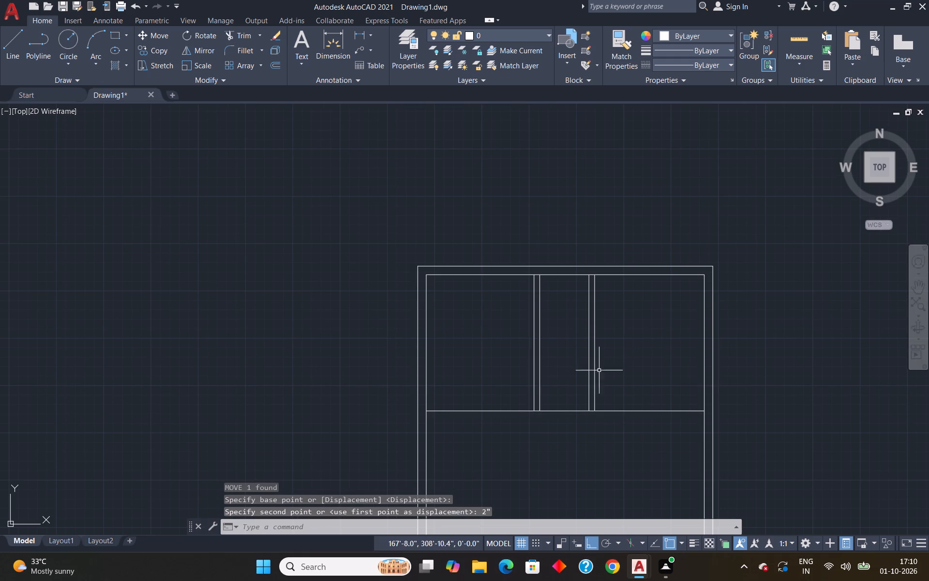
scroll(611, 336, "up", 2)
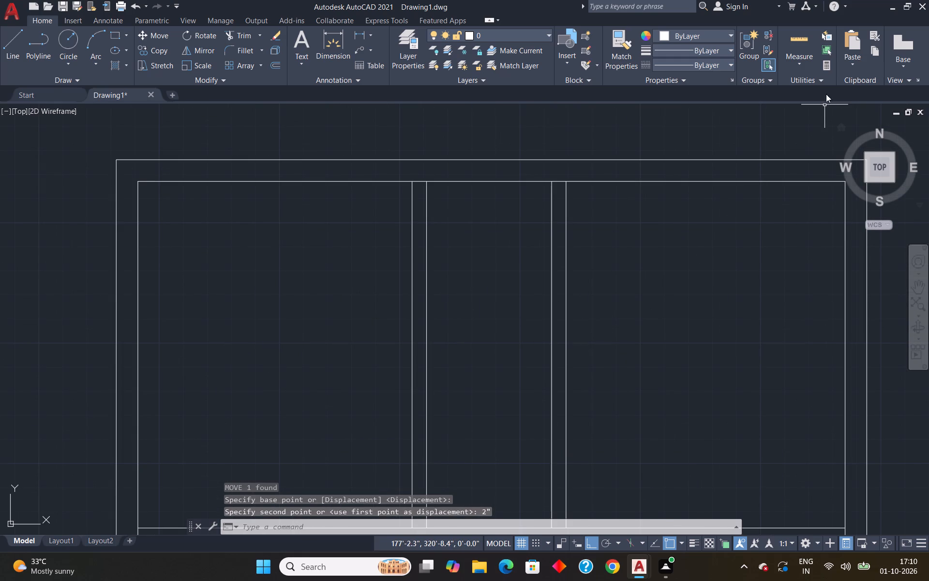
left_click(797, 44)
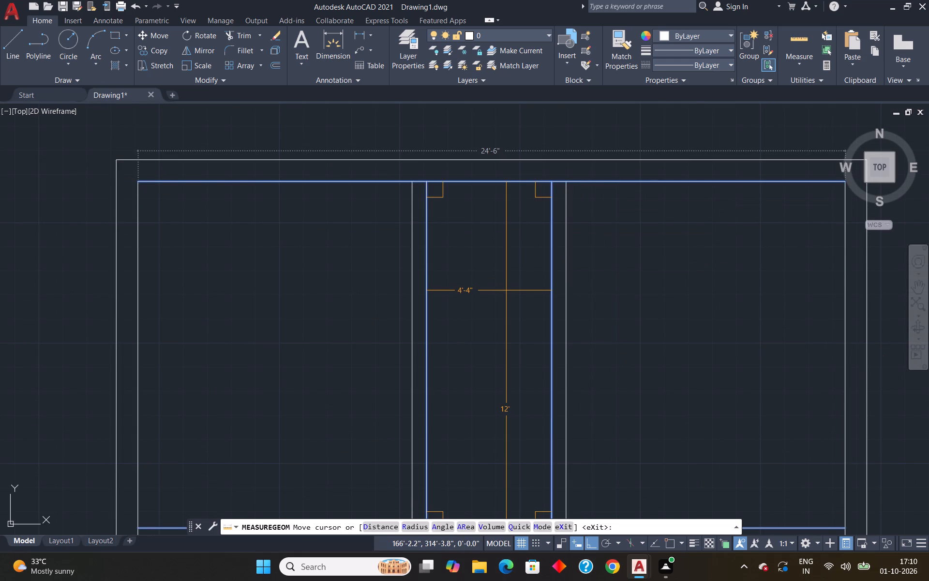
key("Escape")
Move the right partition's outer line 2" into the upper-right room, using its lower endpoint as base point.
scroll(506, 290, "down", 2)
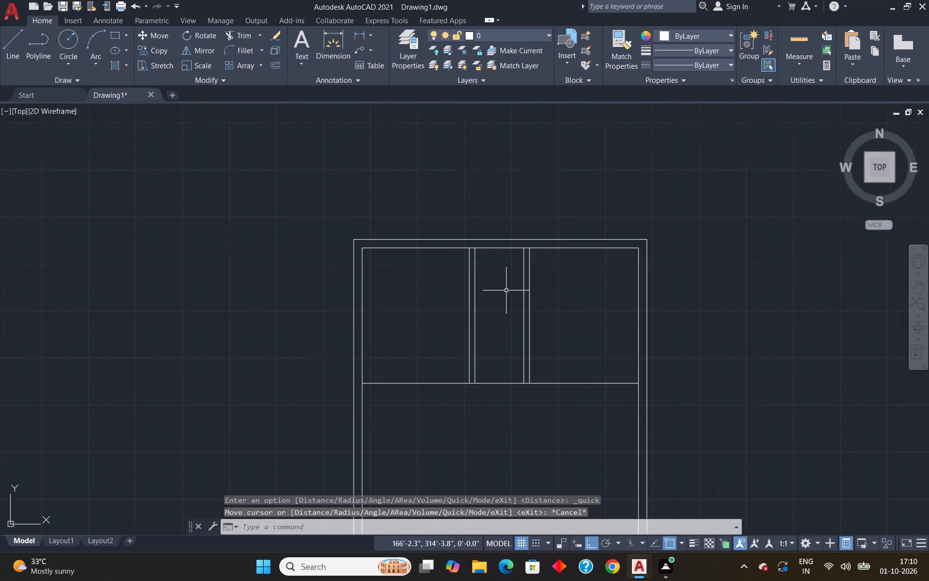
scroll(522, 377, "up", 2)
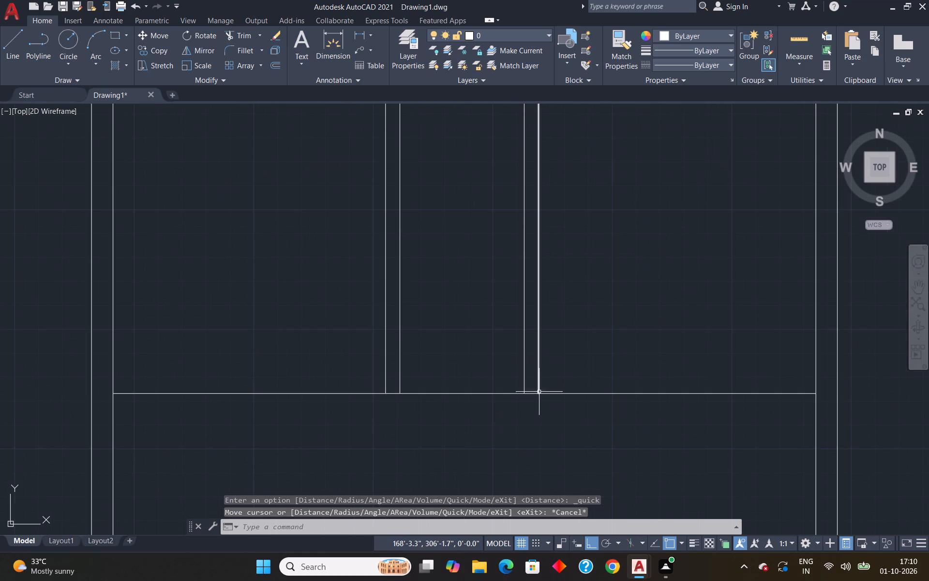
left_click(538, 388)
key("m")
key("Return")
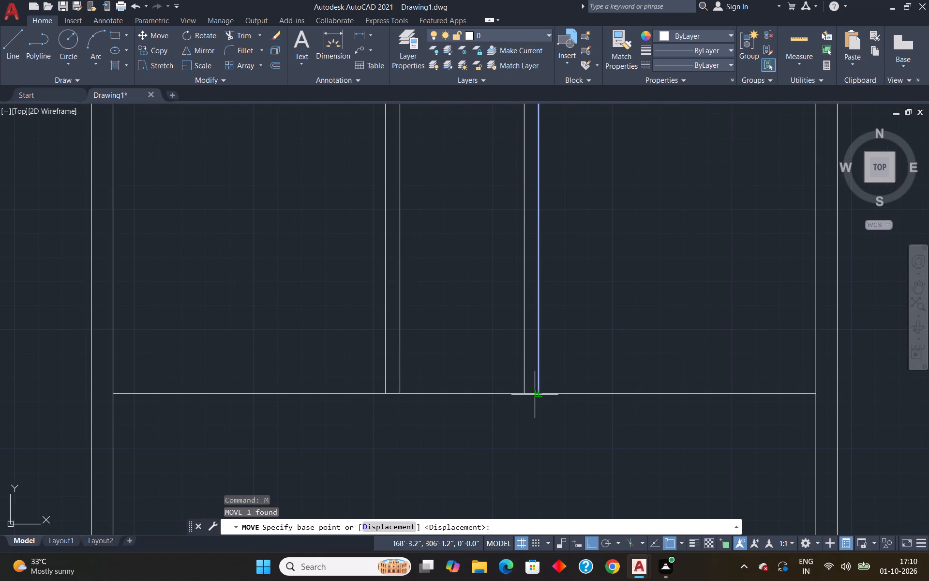
left_click(536, 394)
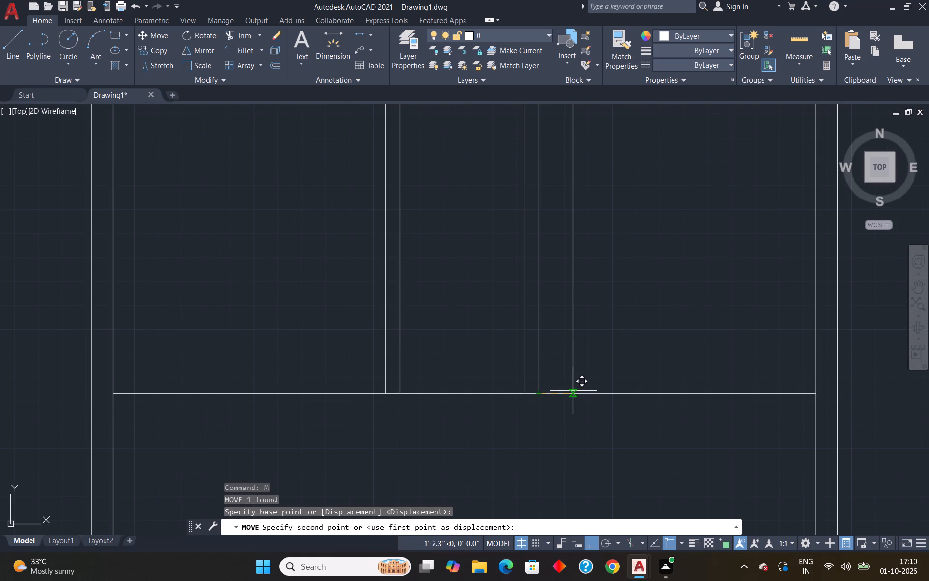
type("2\"")
key("Return")
Move the right partition's inner line 2" toward the upper-right room, using its lower endpoint as base point.
left_click(525, 388)
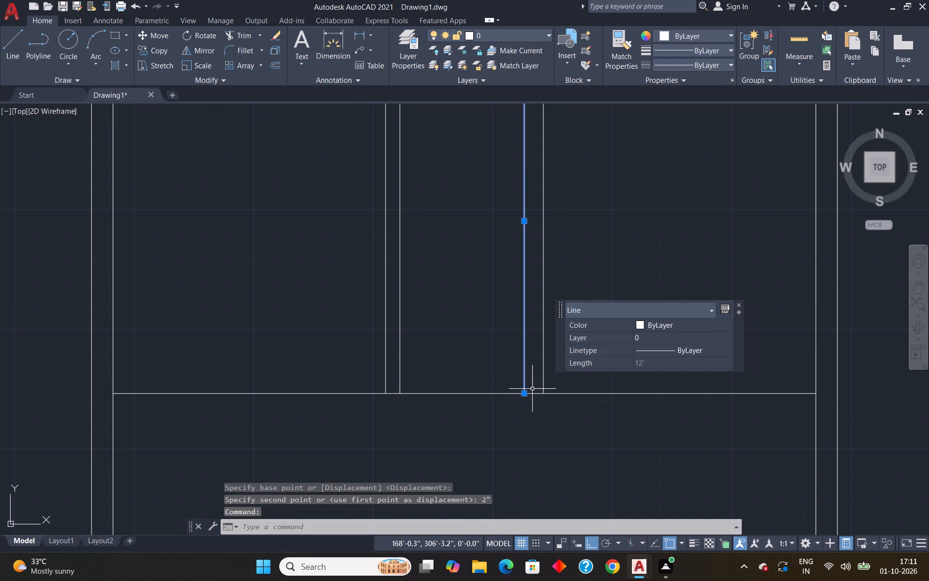
key("m")
key("Return")
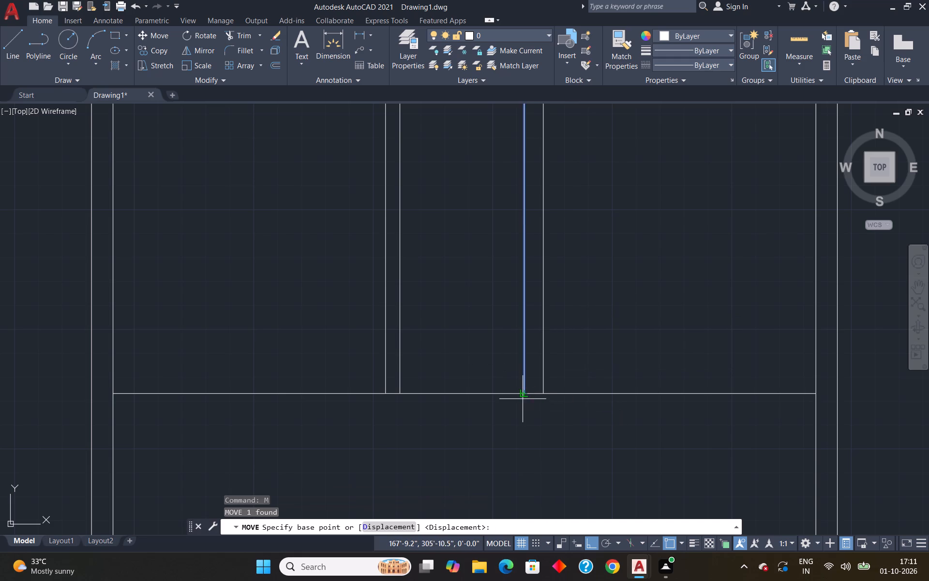
left_click(523, 398)
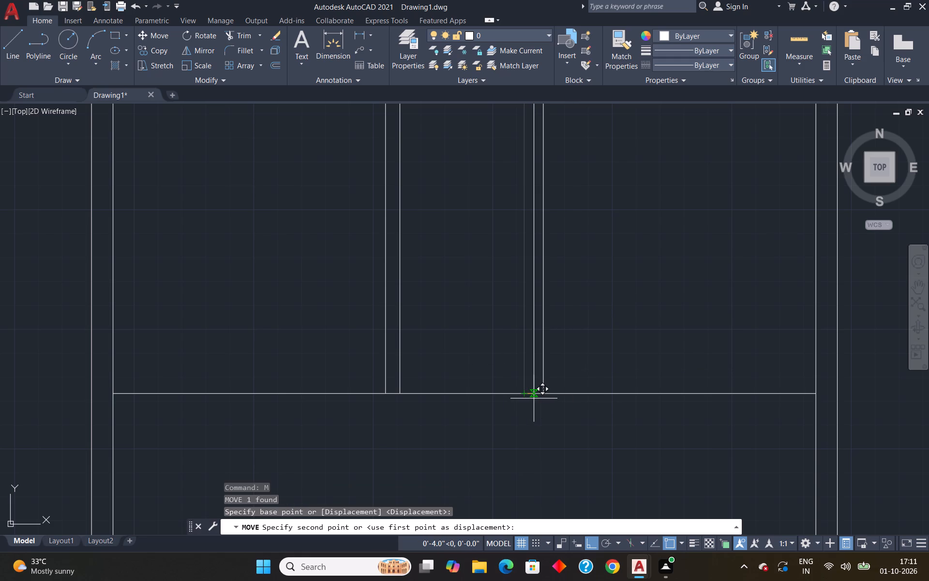
type("2\"")
key("Return")
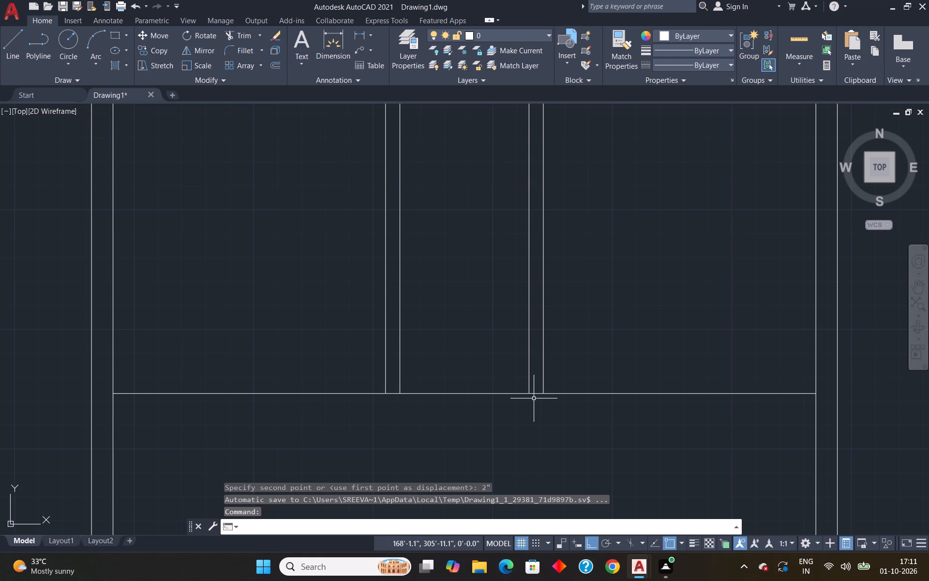
key("Escape")
Measure the middle room and the upper-right room with Quick Measure.
left_click(792, 48)
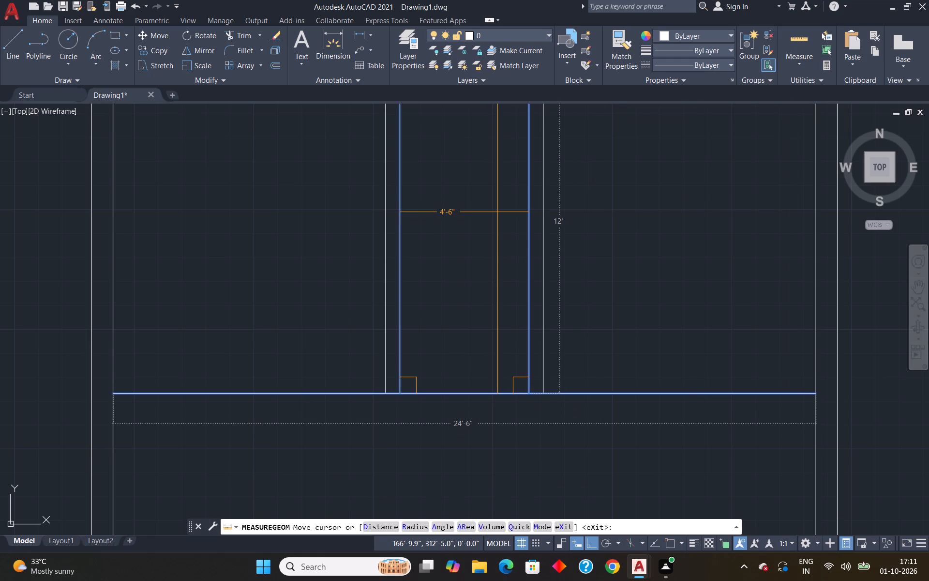
key("Escape")
scroll(509, 222, "down", 2)
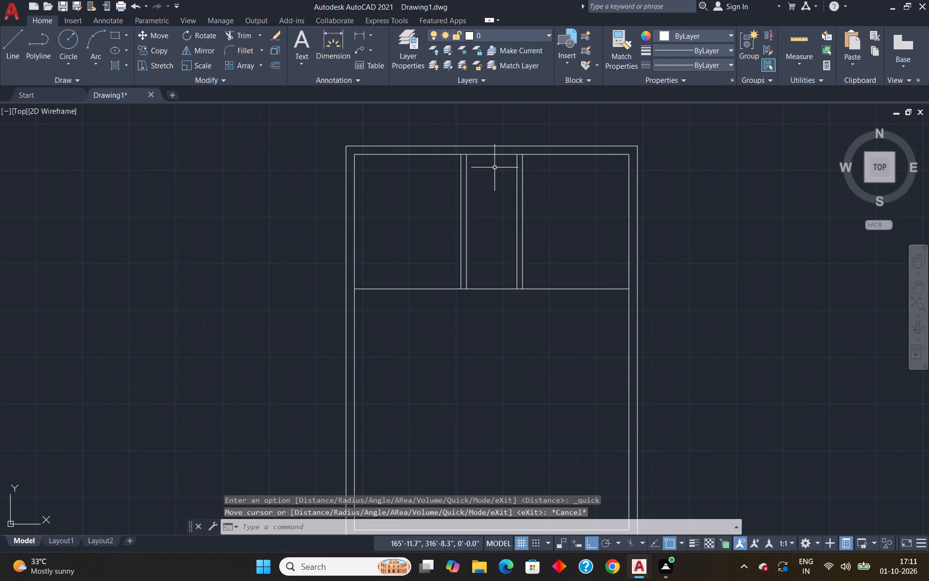
scroll(480, 153, "up", 2)
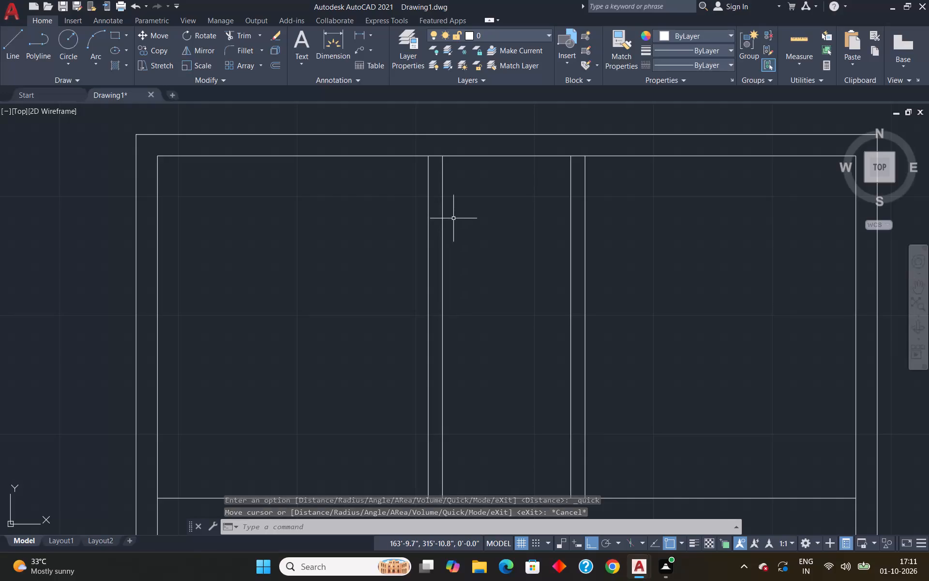
left_click(799, 44)
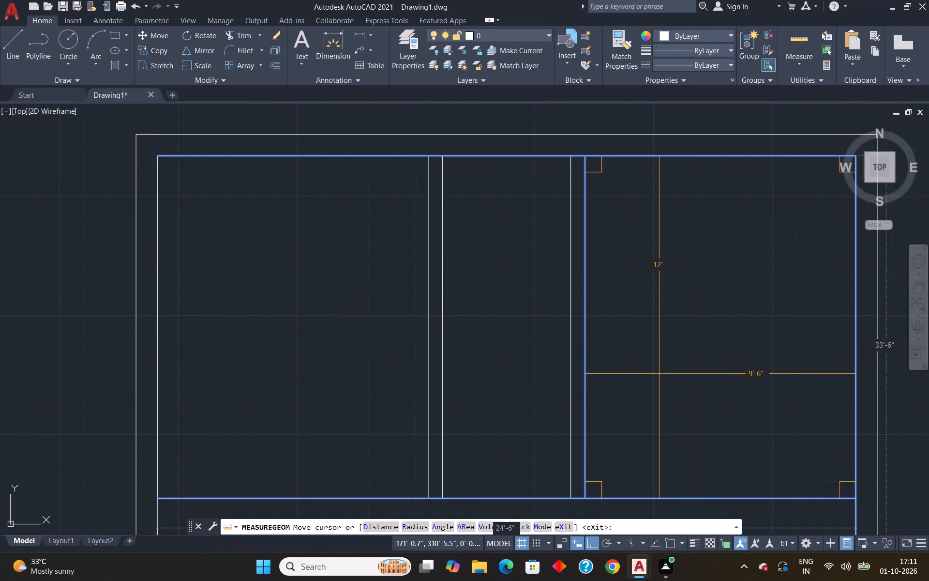
key("Escape")
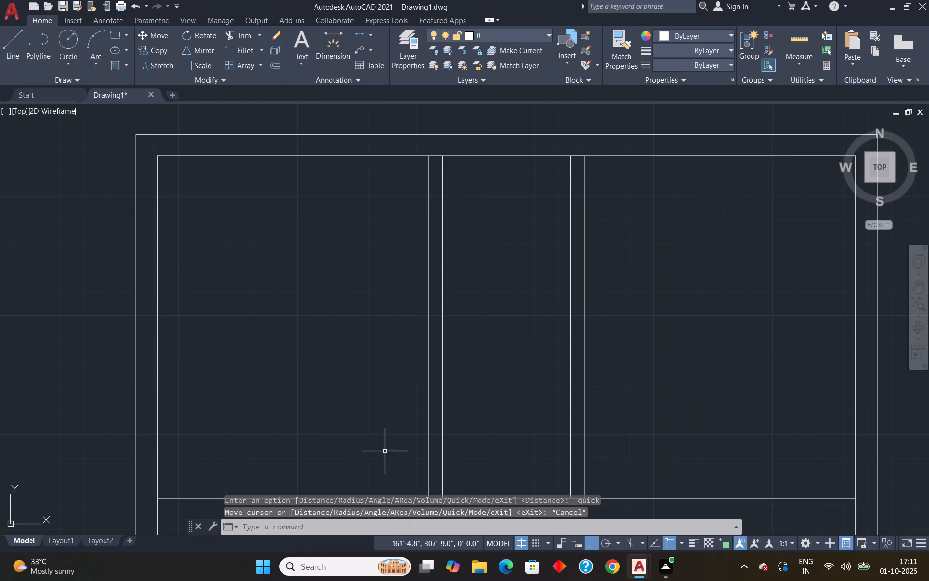
Move the left partition's outer line 3" into the upper-left room.
scroll(425, 410, "down", 2)
scroll(414, 437, "up", 3)
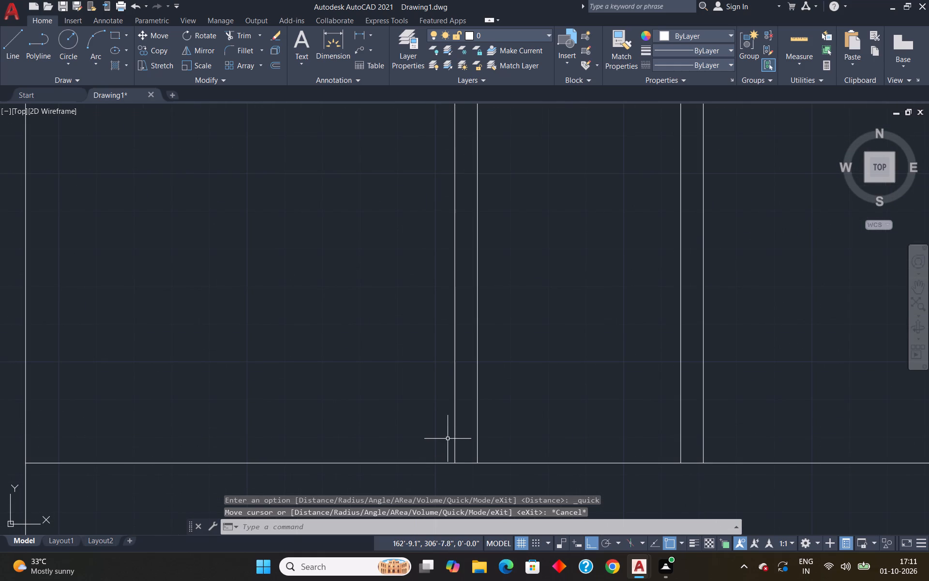
left_click(456, 442)
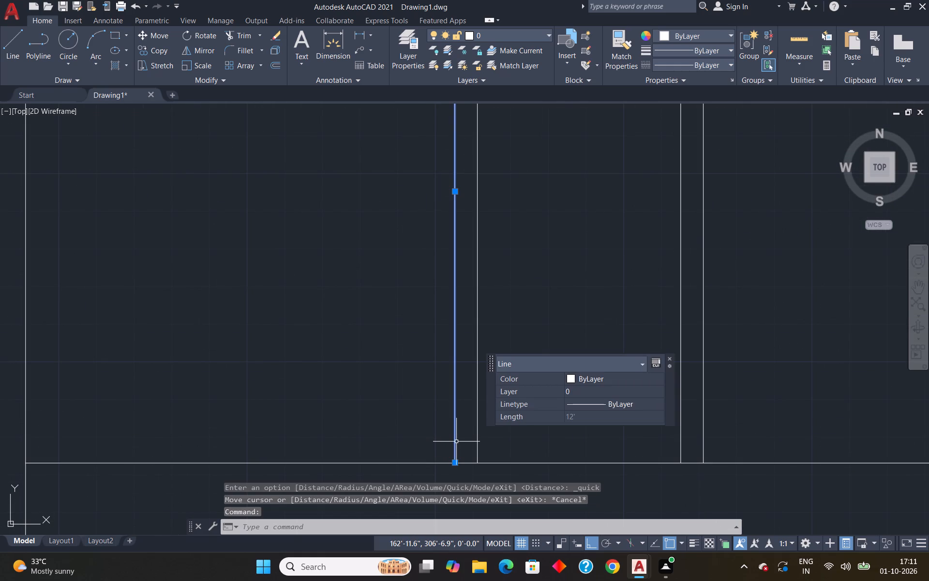
key("m")
key("Return")
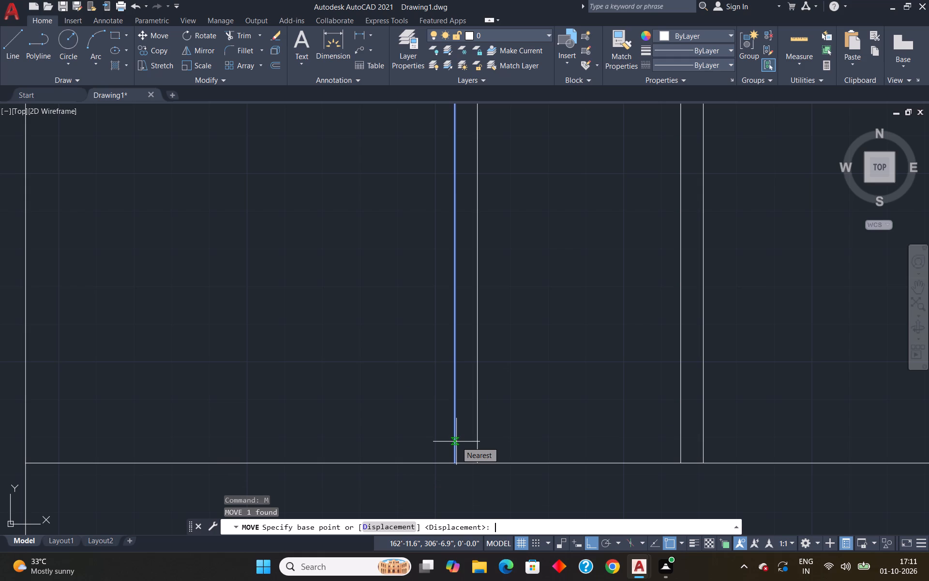
key("3")
key("shift+quotedbl")
key("Return")
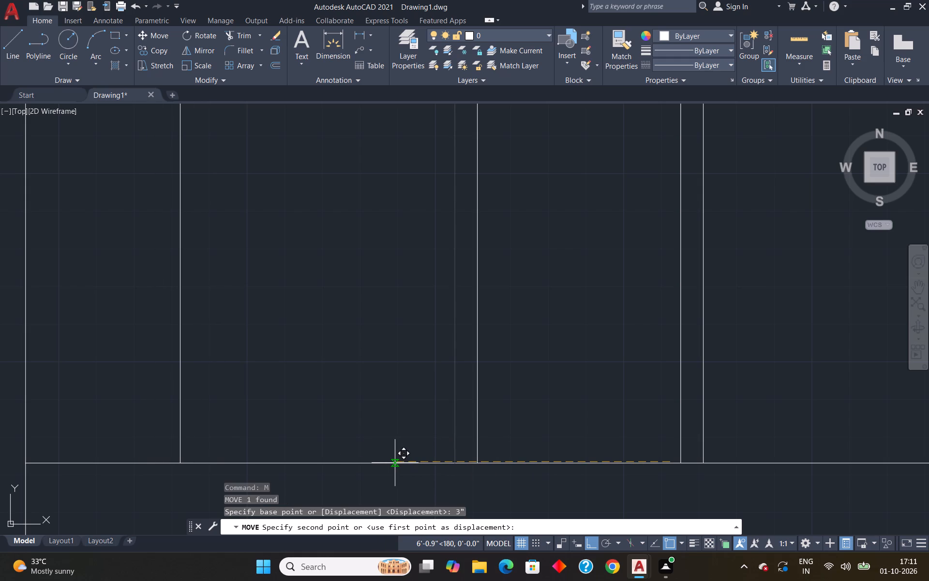
key("3")
key("shift+quotedbl")
key("Return")
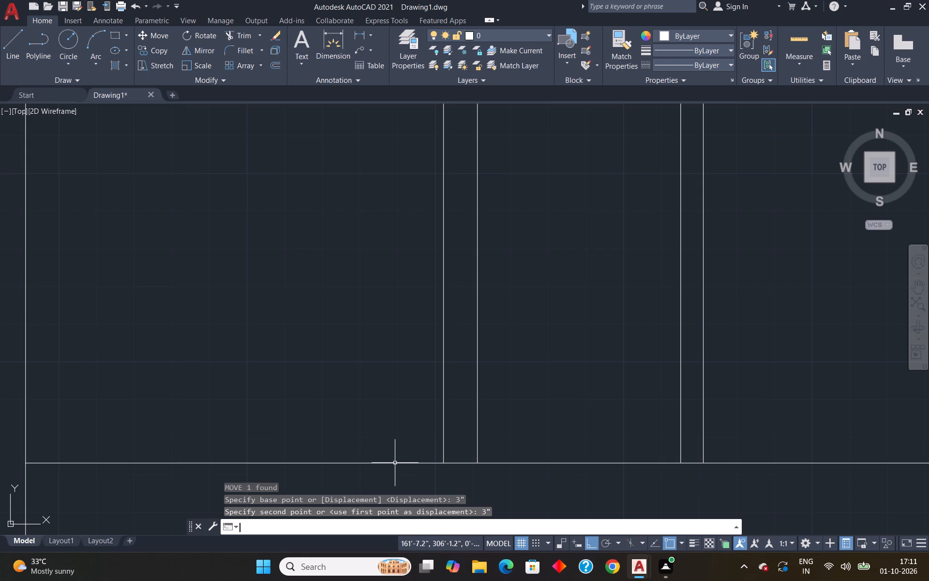
Move the left partition's inner line 3" toward the upper-left room, using its lower endpoint as base point.
left_click(477, 443)
key("m")
key("Return")
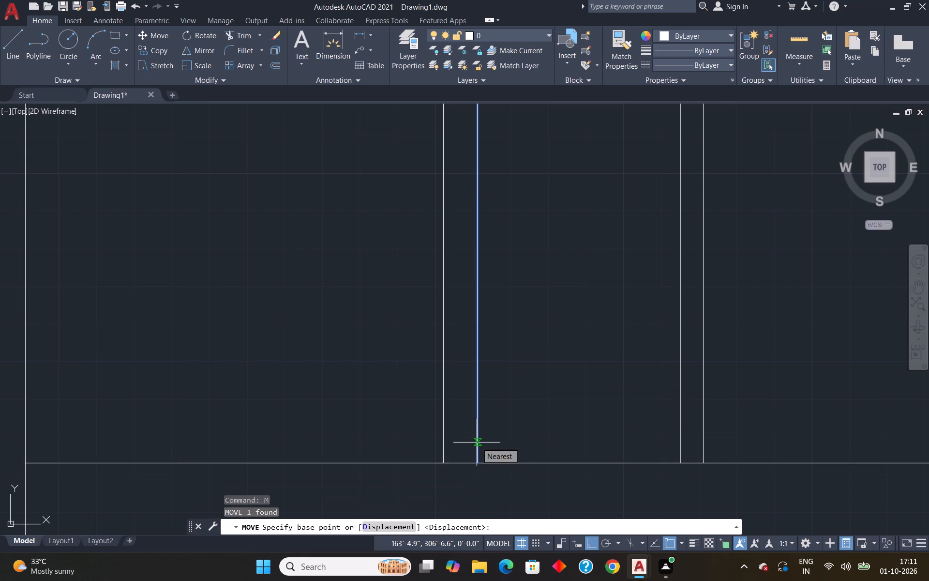
left_click(479, 467)
type("3\"")
key("Return")
Move the right partition's outer line 3" into the upper-right room, using its lower endpoint as base point.
scroll(513, 471, "down", 1)
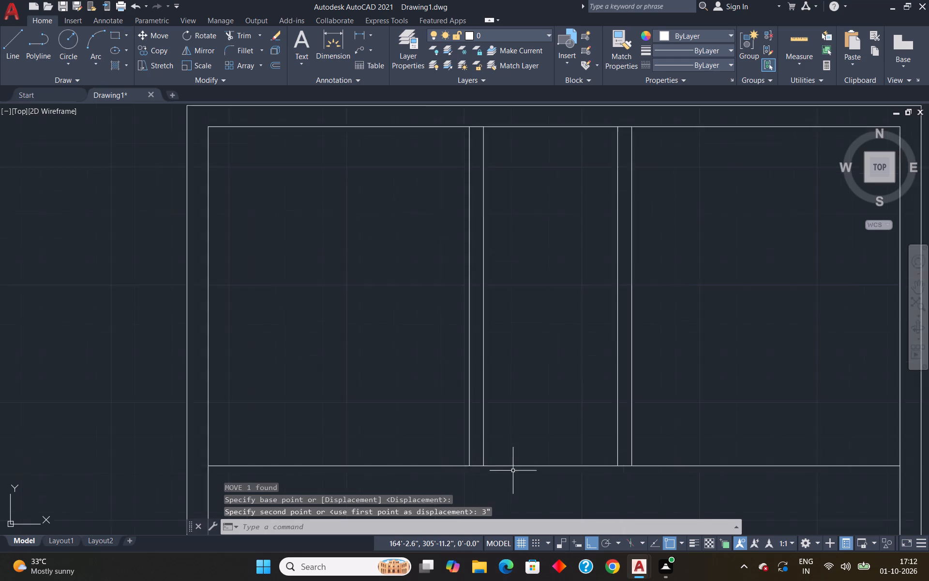
scroll(513, 471, "down", 3)
scroll(541, 470, "up", 2)
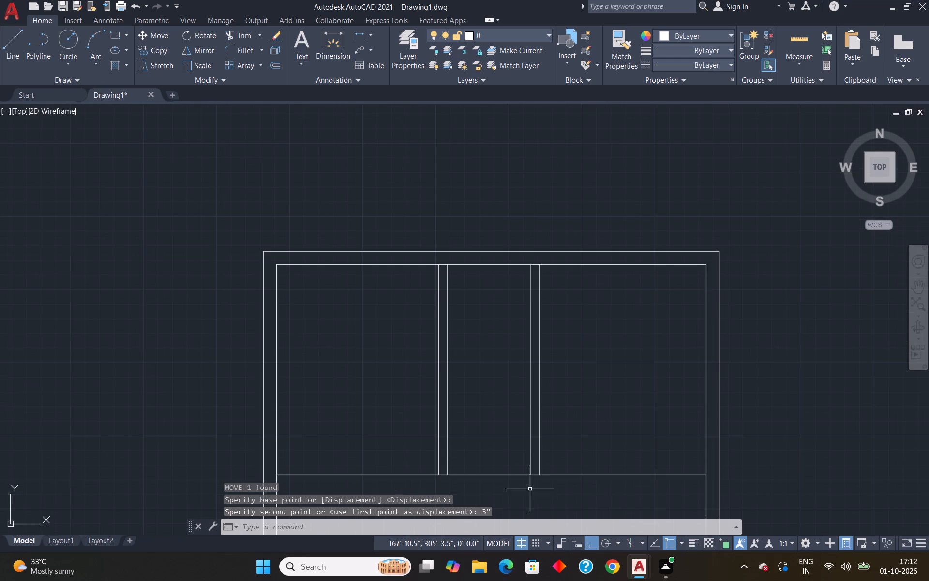
scroll(529, 481, "up", 4)
left_click(586, 432)
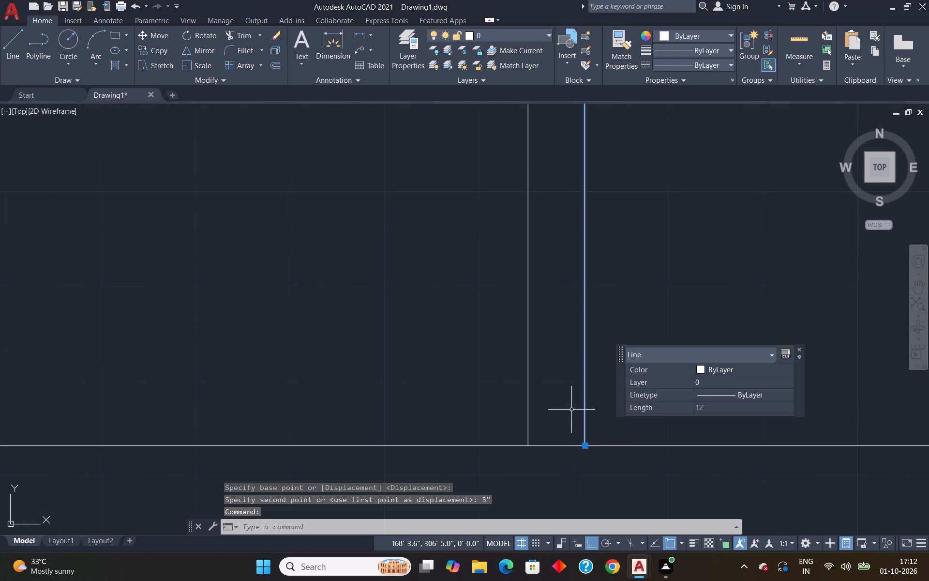
key("m")
key("Return")
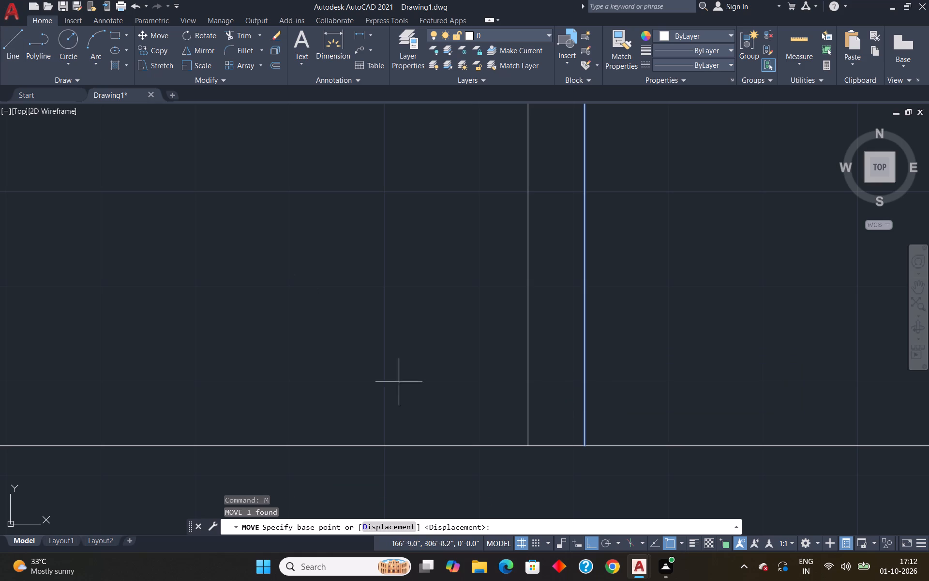
left_click(585, 446)
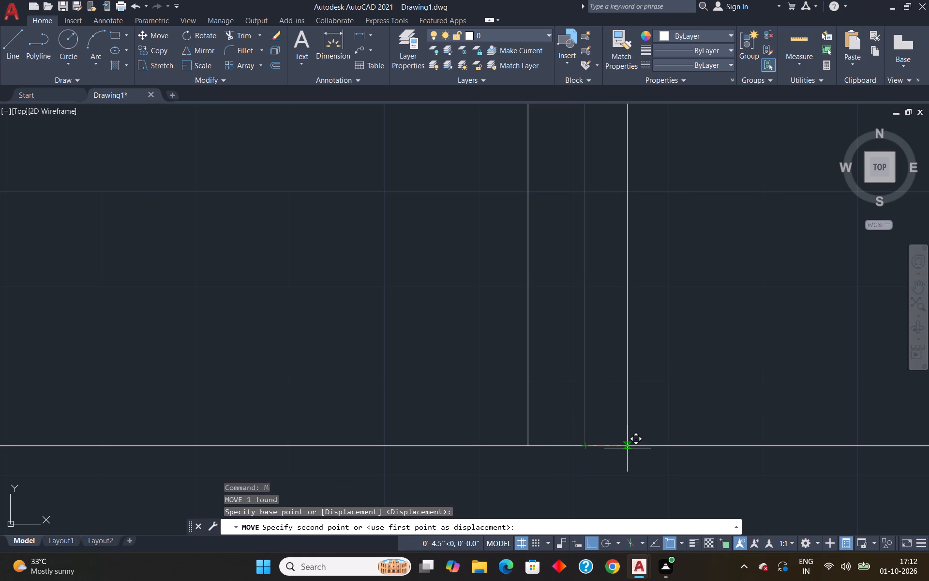
key("3")
key("shift+quotedbl")
key("Return")
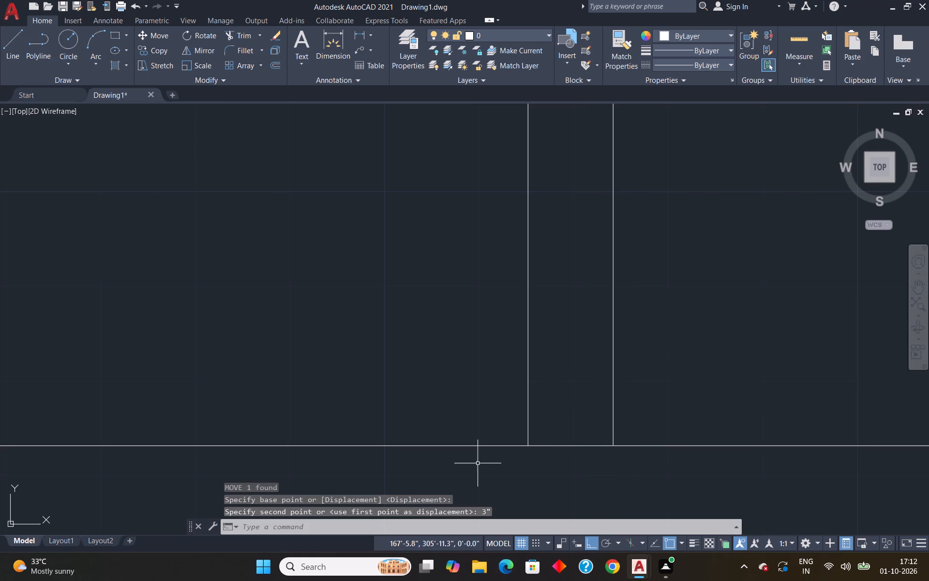
Move the right partition's inner line 3" toward the upper-right room, using its lower endpoint as base point.
left_click(529, 421)
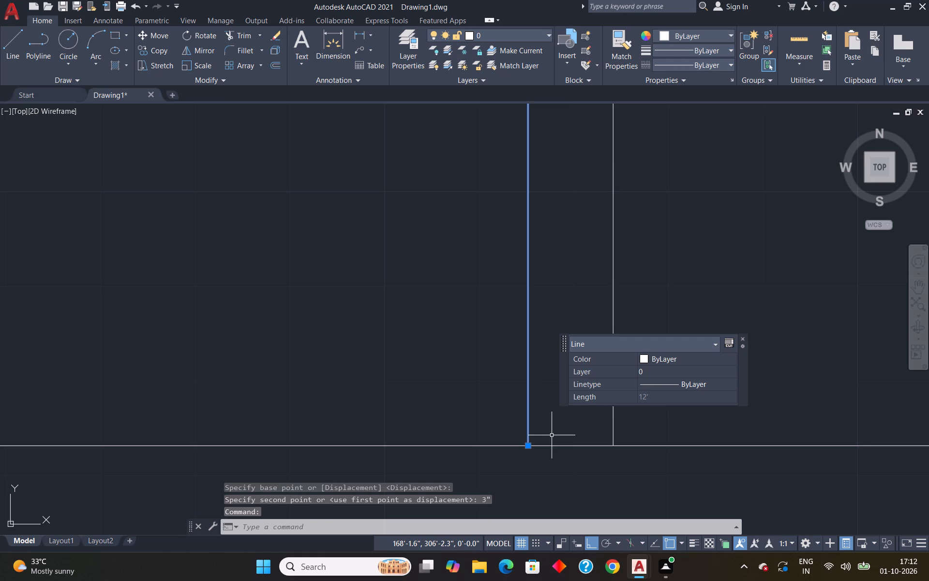
key("m")
key("Return")
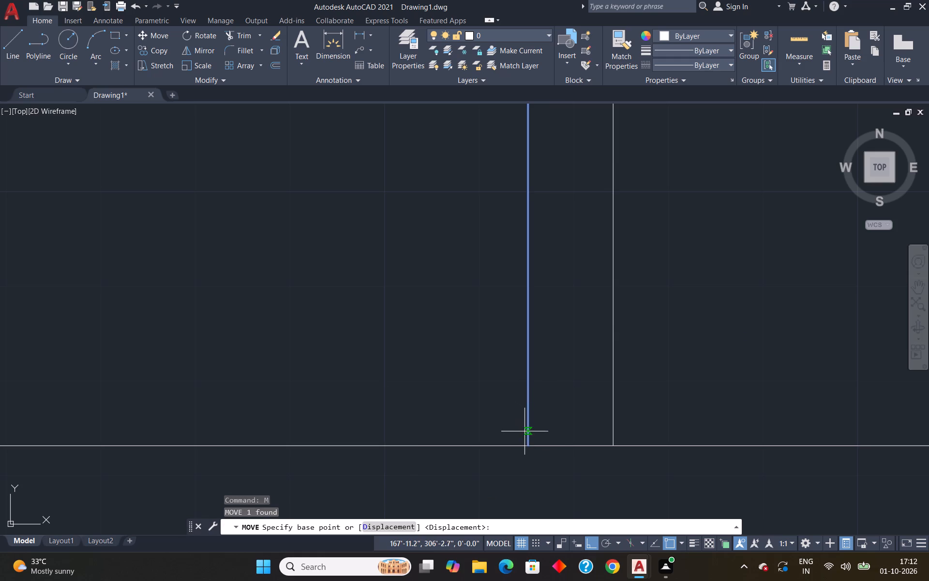
left_click(530, 449)
type("3\"")
key("Return")
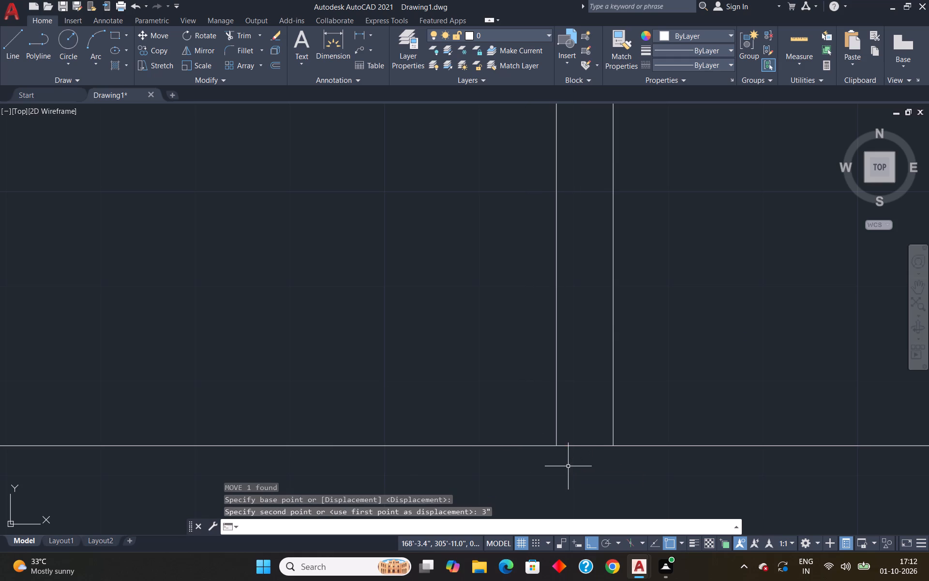
key("Escape")
Measure the middle room between the two partition walls with Quick Measure.
scroll(760, 210, "down", 3)
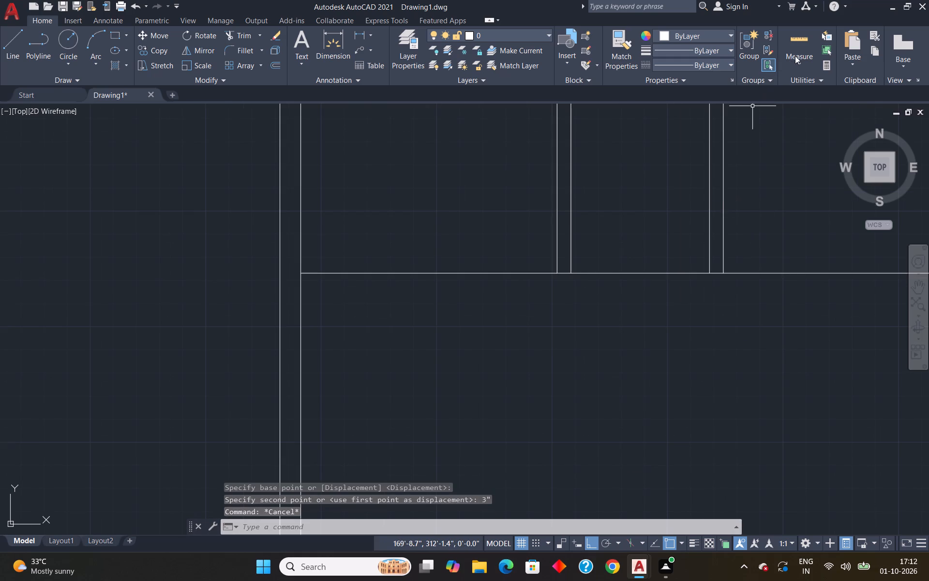
left_click(800, 47)
key("Escape")
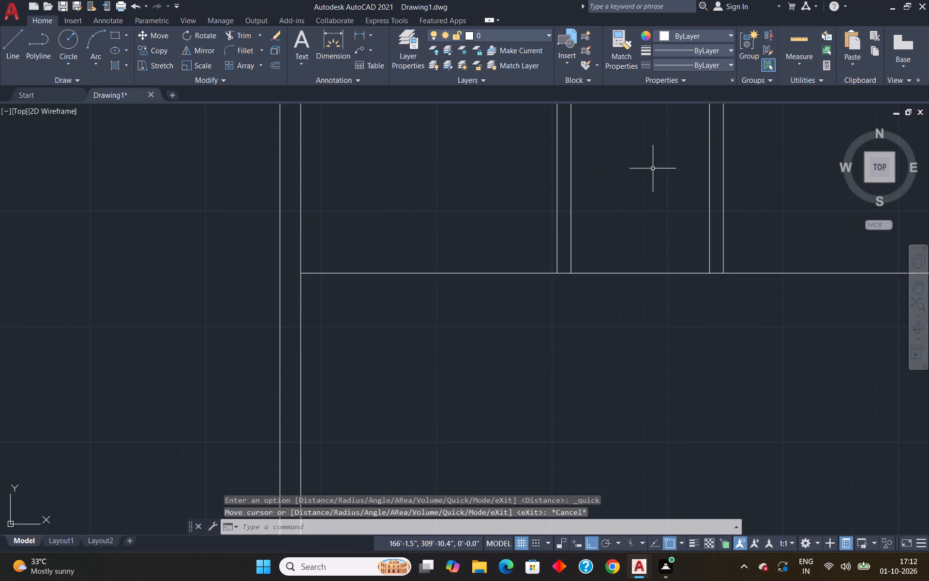
Offset the inner line of the top outer wall 5'10" down into the upper rooms.
scroll(673, 201, "down", 5)
scroll(666, 183, "up", 4)
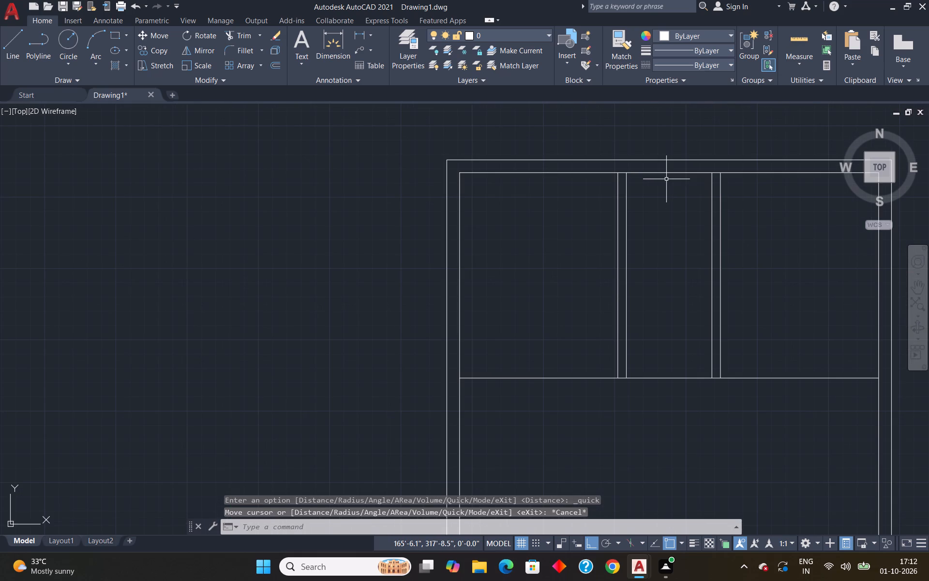
key("o")
key("Return")
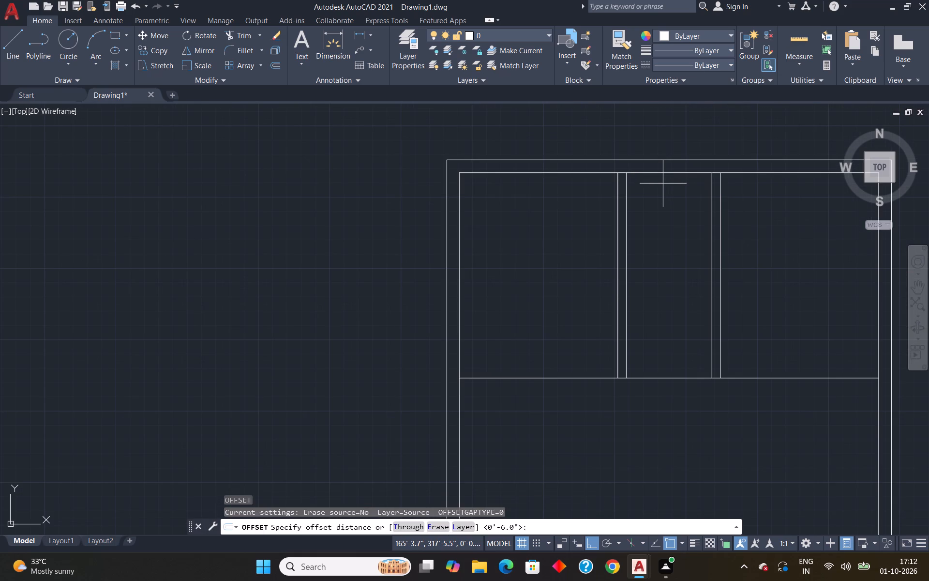
type("5'10\"")
key("Return")
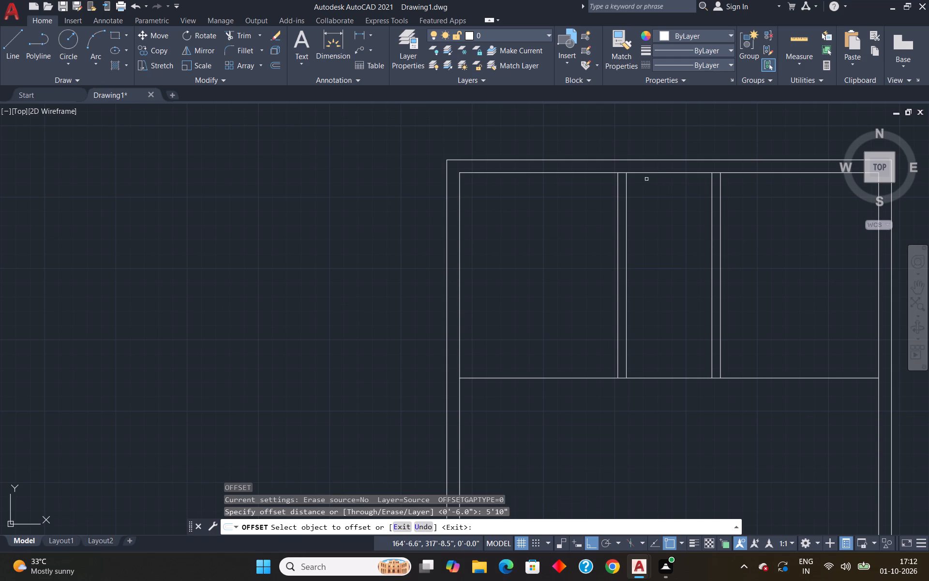
left_click(656, 172)
left_click(660, 222)
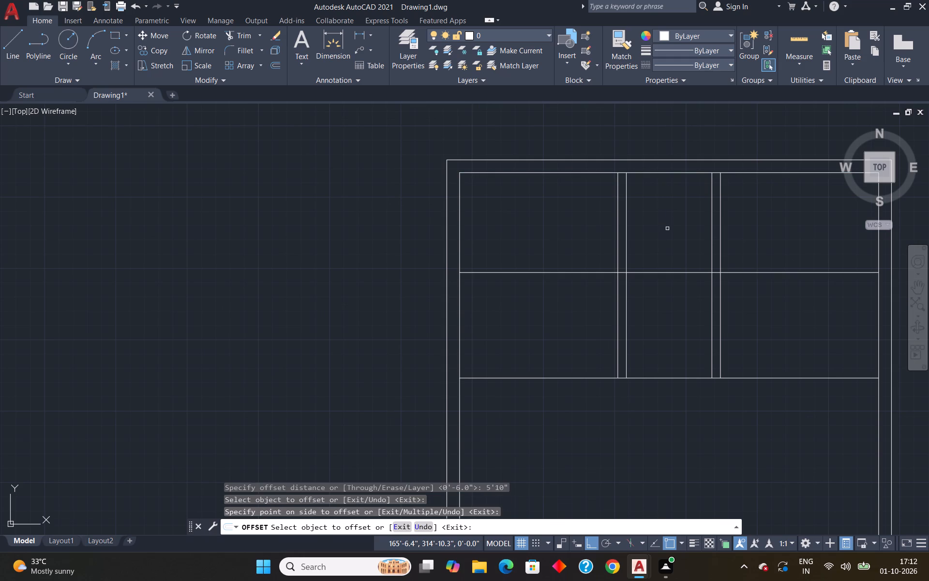
key("Escape")
Trim the new horizontal line out of the upper-left and upper-right rooms, up to the outer lines of the two partitions.
key("t")
key("r")
key("Return")
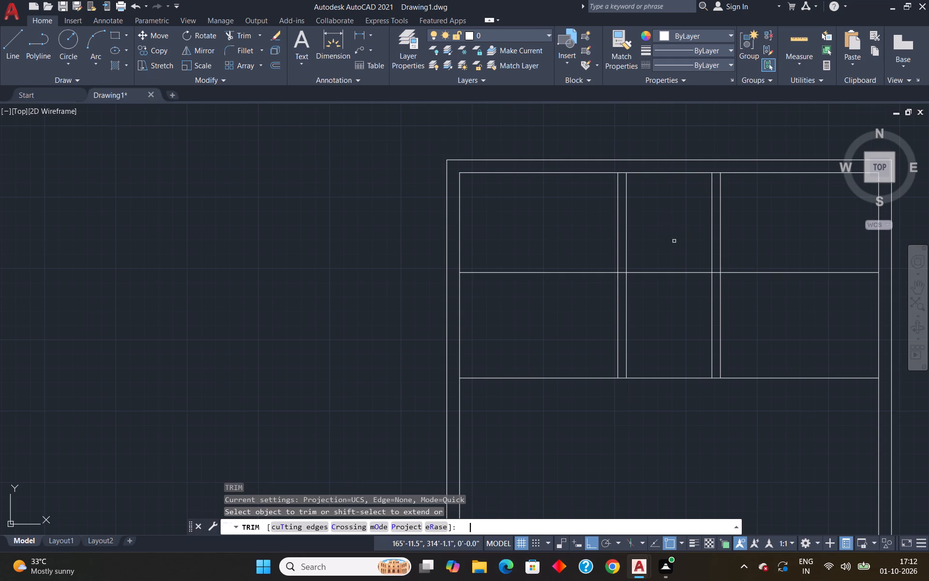
left_click_drag(605, 247, 595, 269)
left_click_drag(597, 250, 565, 280)
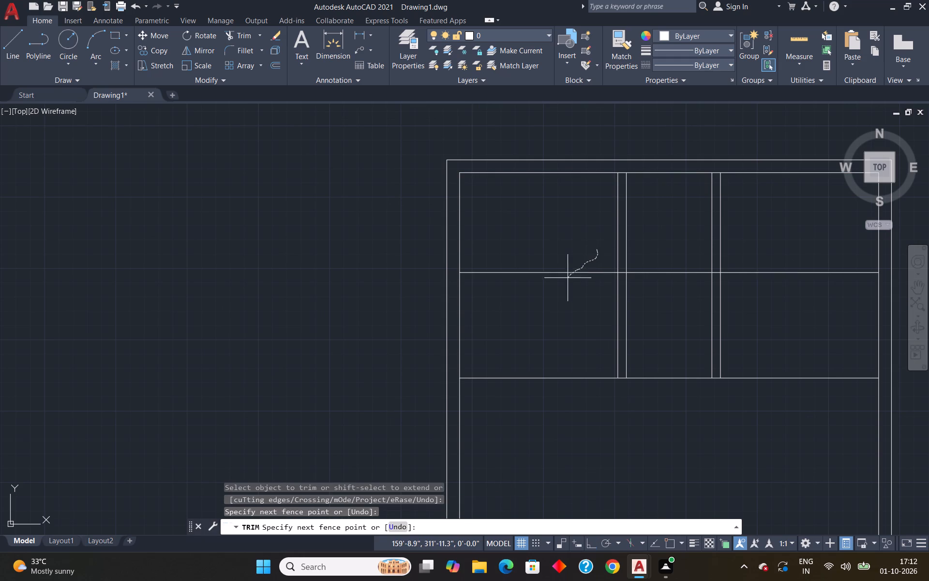
left_click_drag(565, 280, 552, 295)
left_click_drag(753, 243, 767, 348)
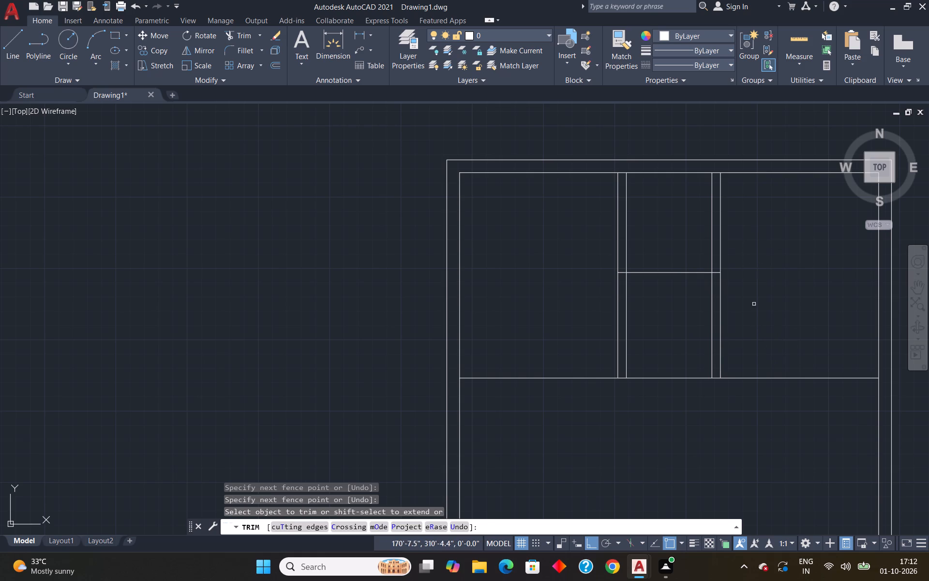
key("Escape")
Start another Offset for the wall lines of the middle room.
key("o")
key("Return")
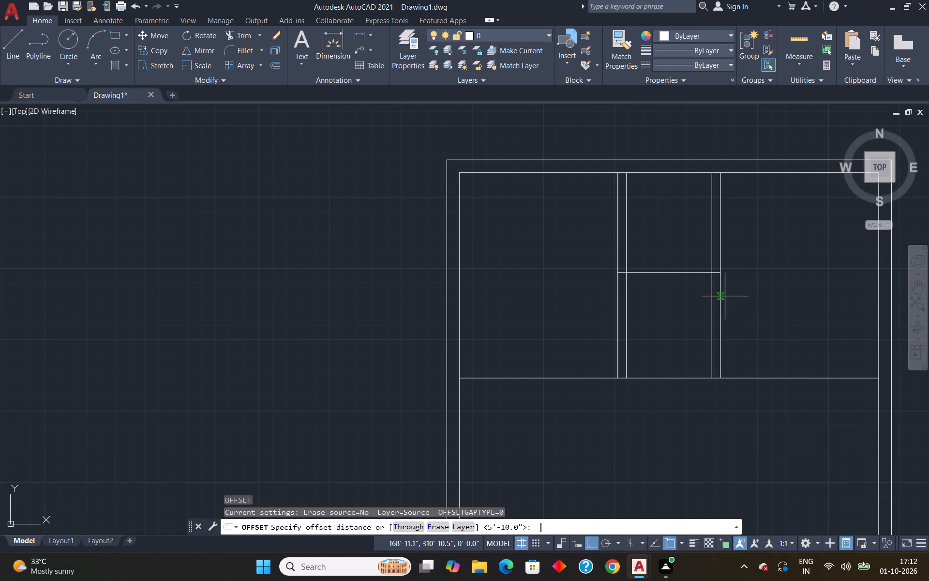
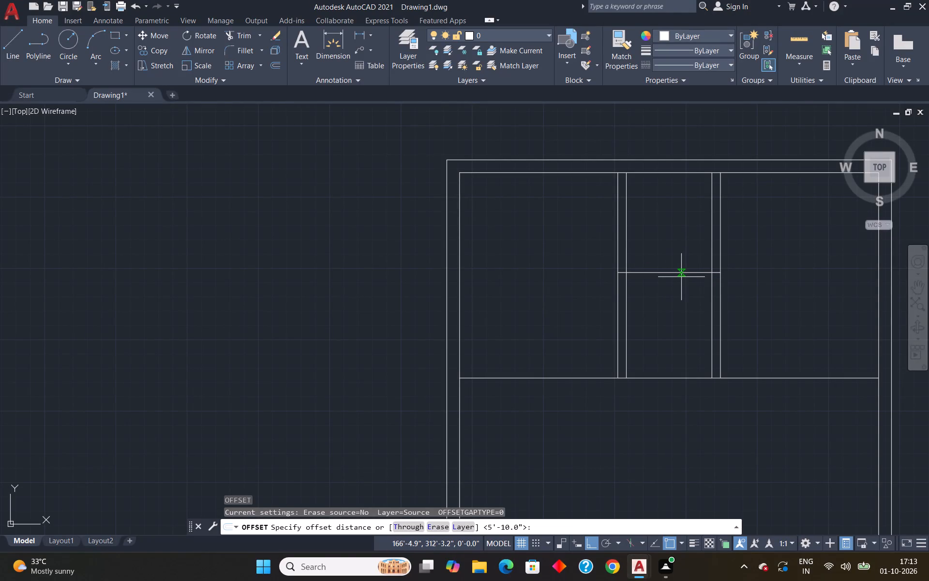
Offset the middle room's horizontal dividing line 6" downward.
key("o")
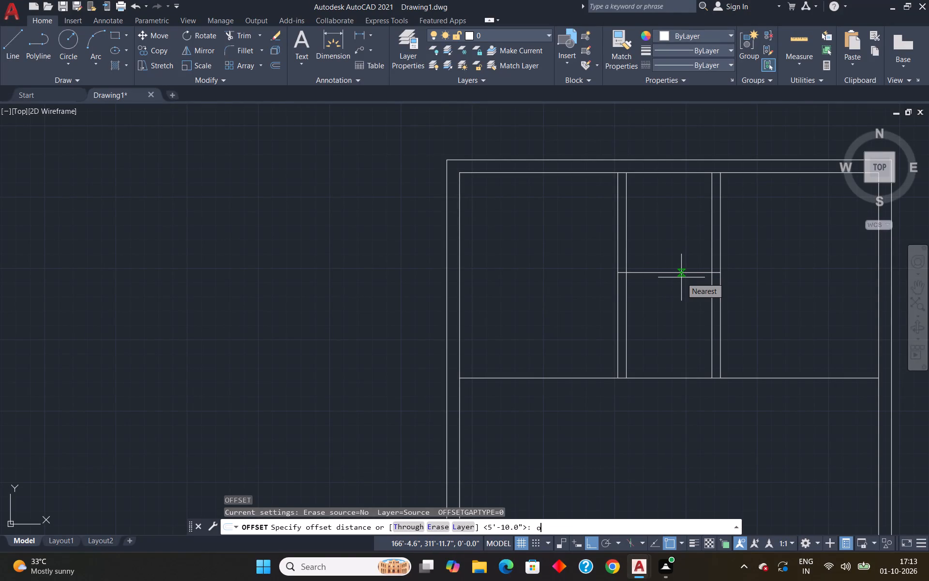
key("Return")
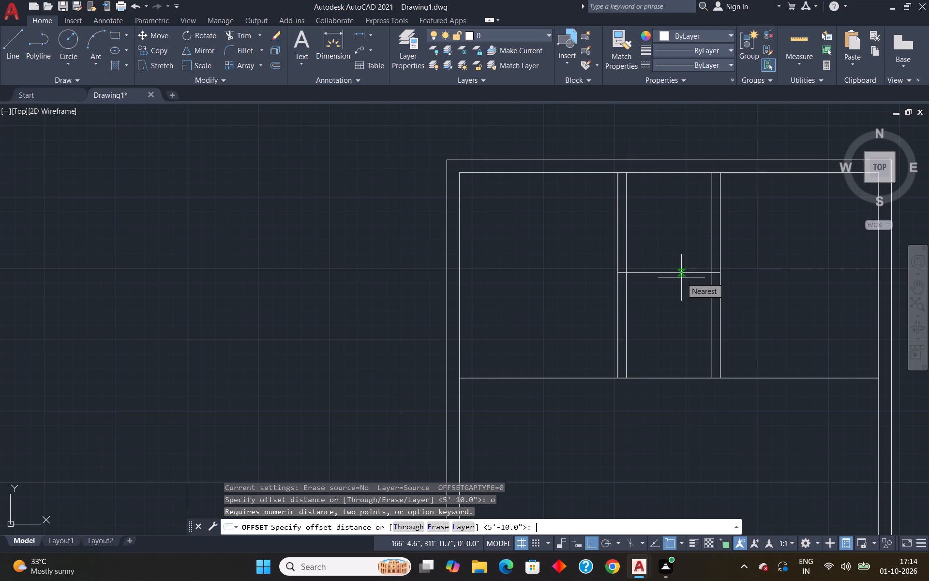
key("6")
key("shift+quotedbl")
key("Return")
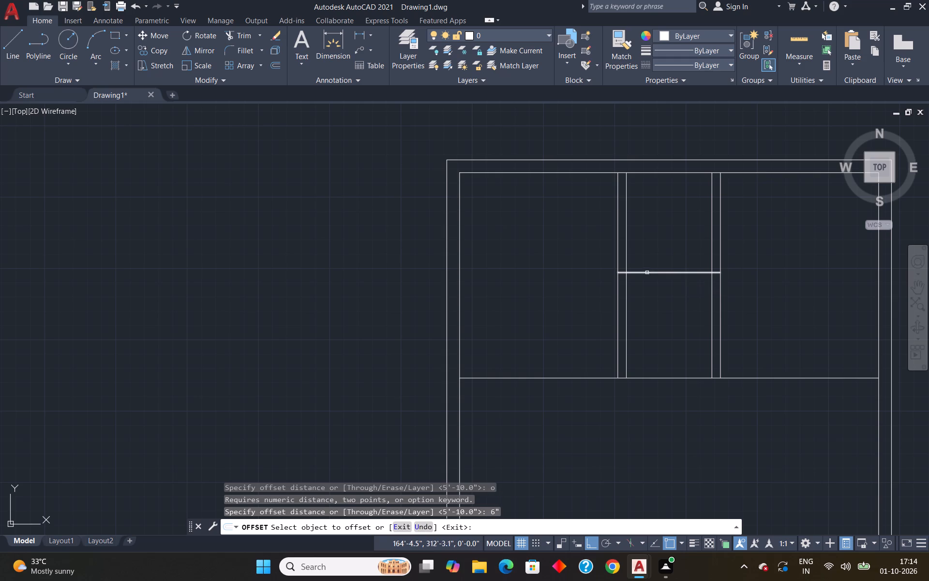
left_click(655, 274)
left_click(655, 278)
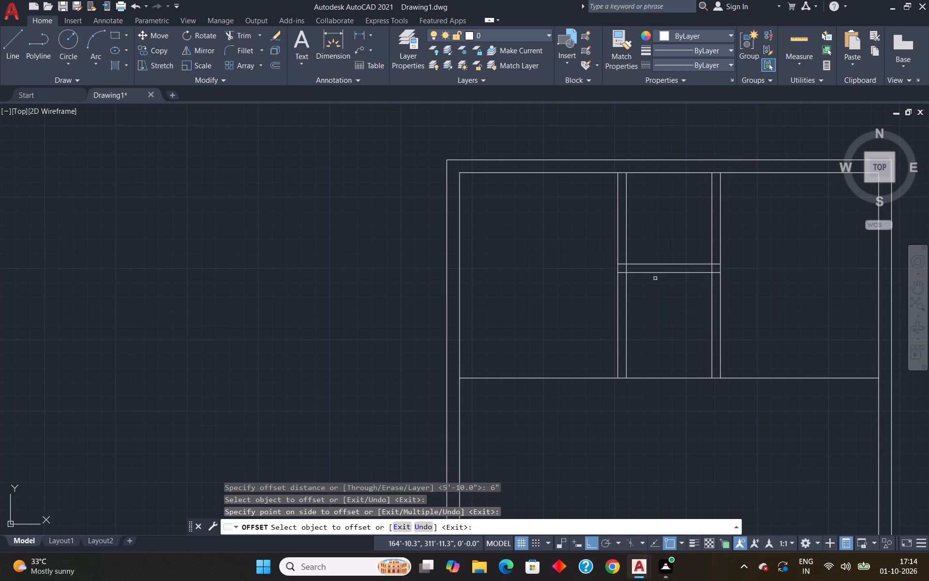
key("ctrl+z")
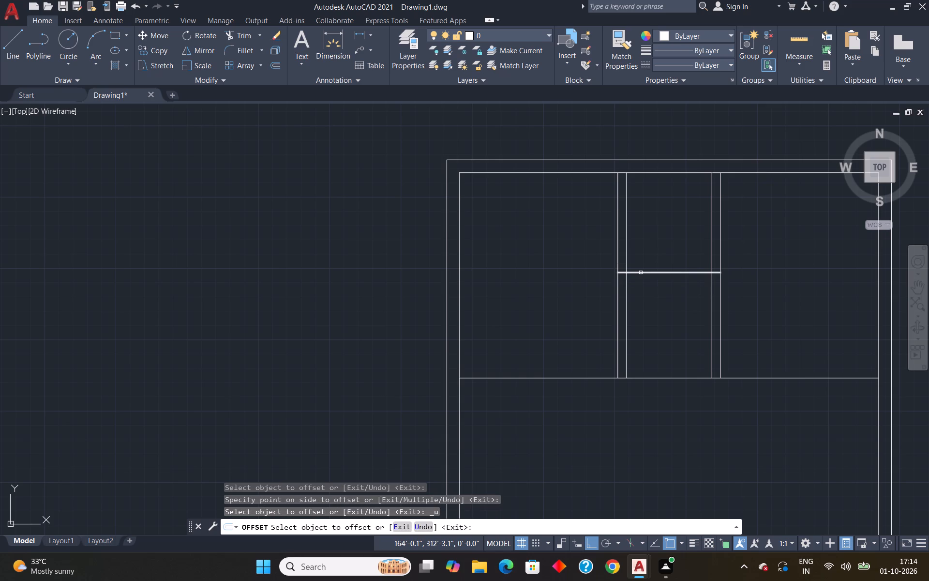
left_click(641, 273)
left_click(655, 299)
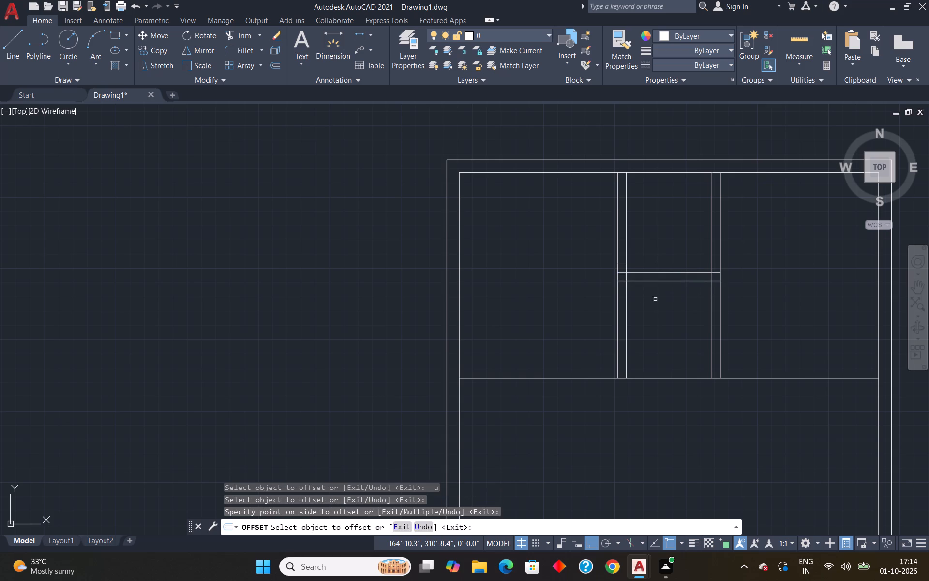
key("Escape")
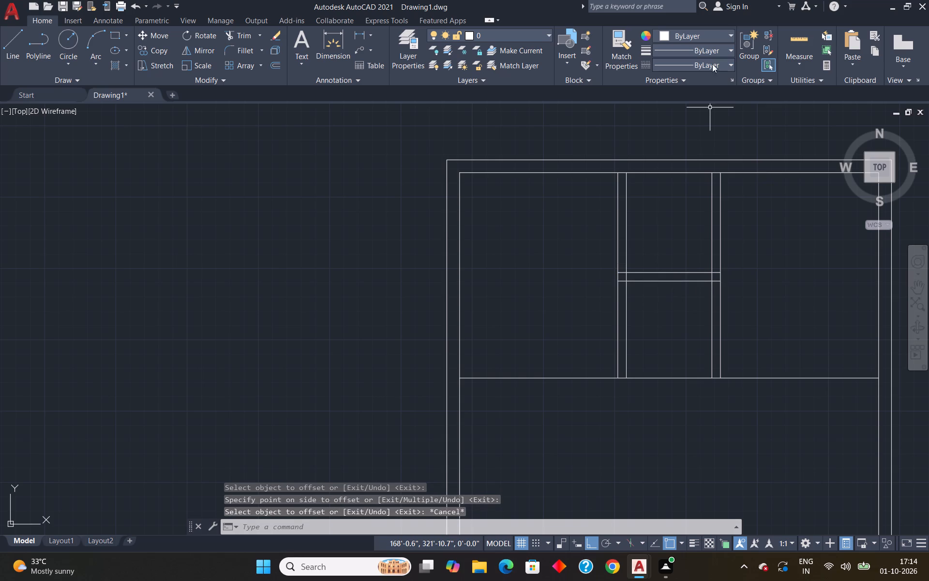
Measure the lower middle room below the dividing wall with Quick Measure.
left_click(788, 44)
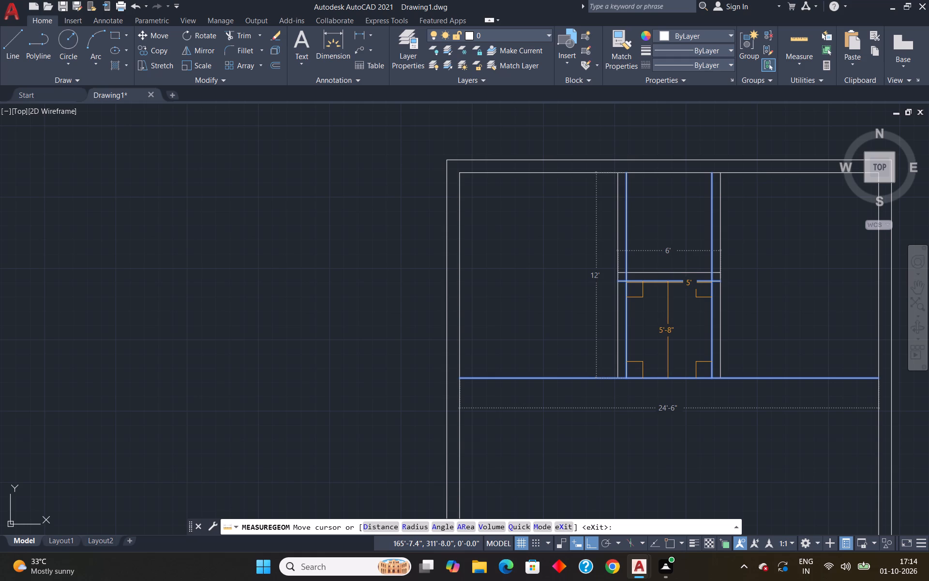
key("Escape")
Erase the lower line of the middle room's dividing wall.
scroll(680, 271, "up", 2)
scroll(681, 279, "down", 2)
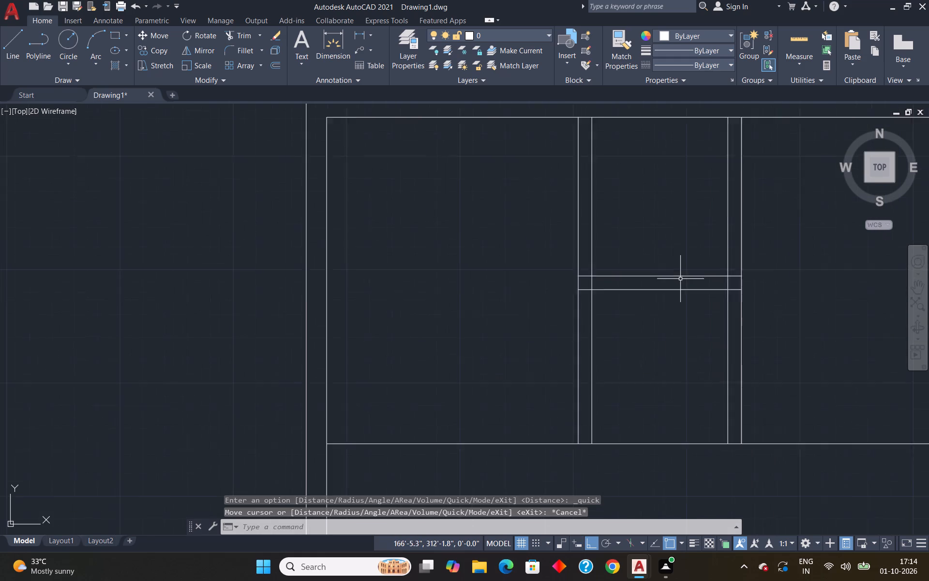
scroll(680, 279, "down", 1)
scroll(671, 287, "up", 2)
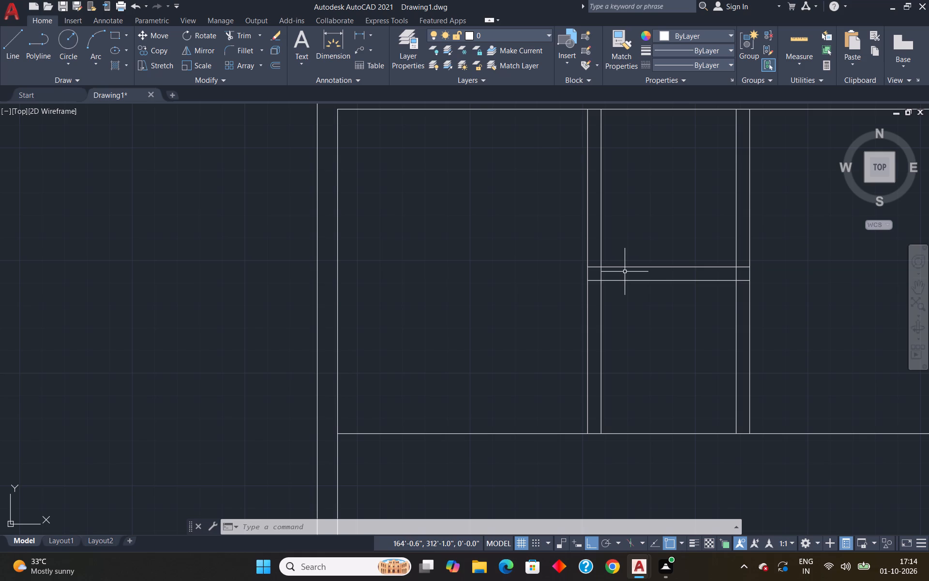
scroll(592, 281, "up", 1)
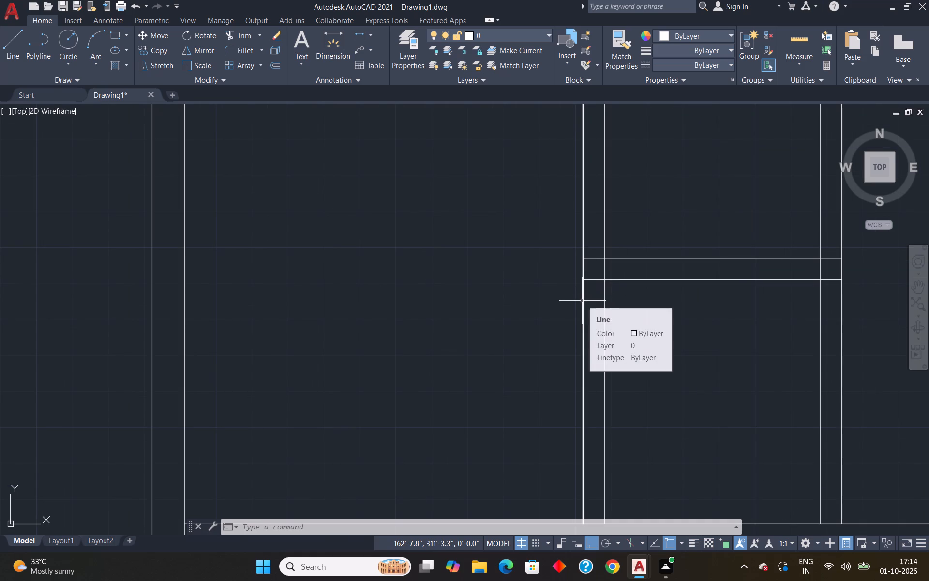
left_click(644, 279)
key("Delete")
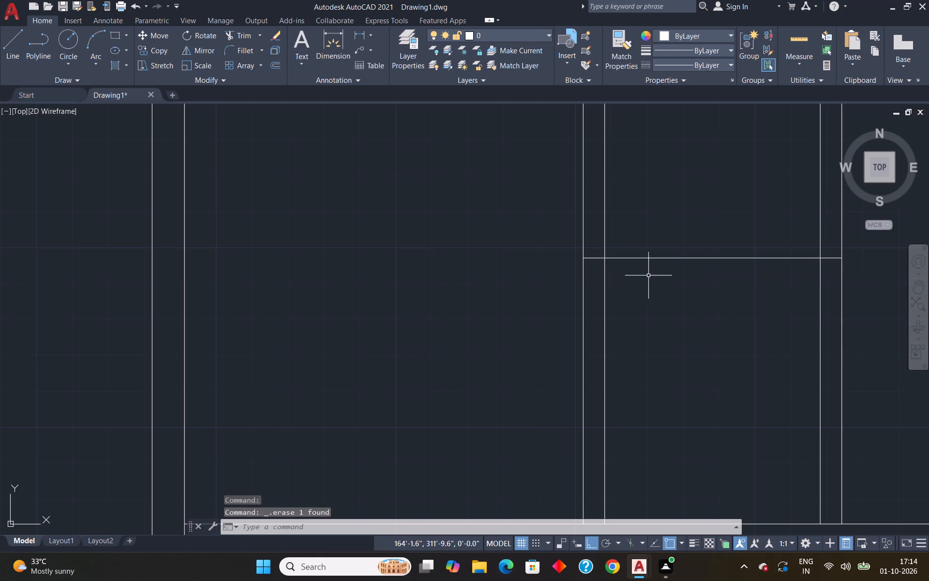
Offset the middle room's horizontal dividing line 4" downward.
key("o")
key("Return")
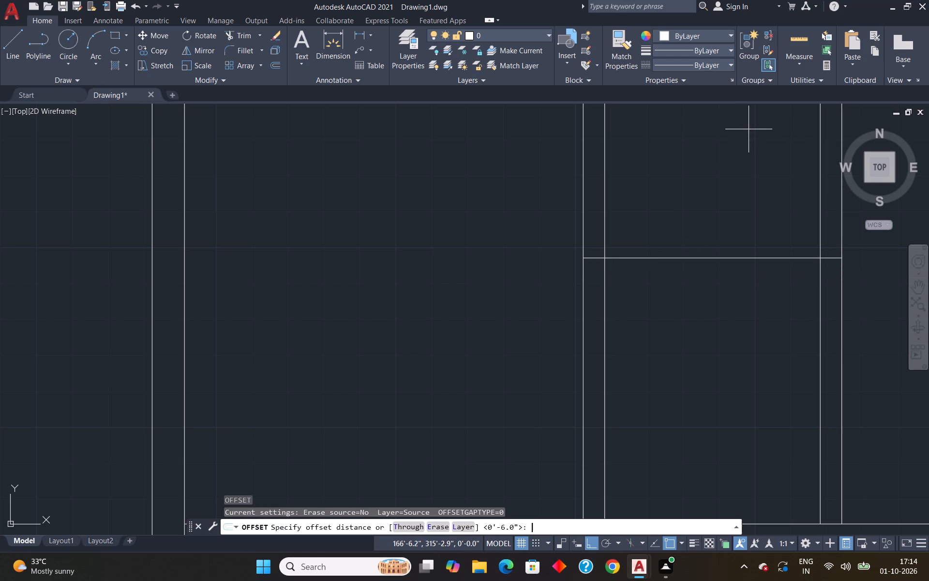
key("4")
key("shift+quotedbl")
key("Return")
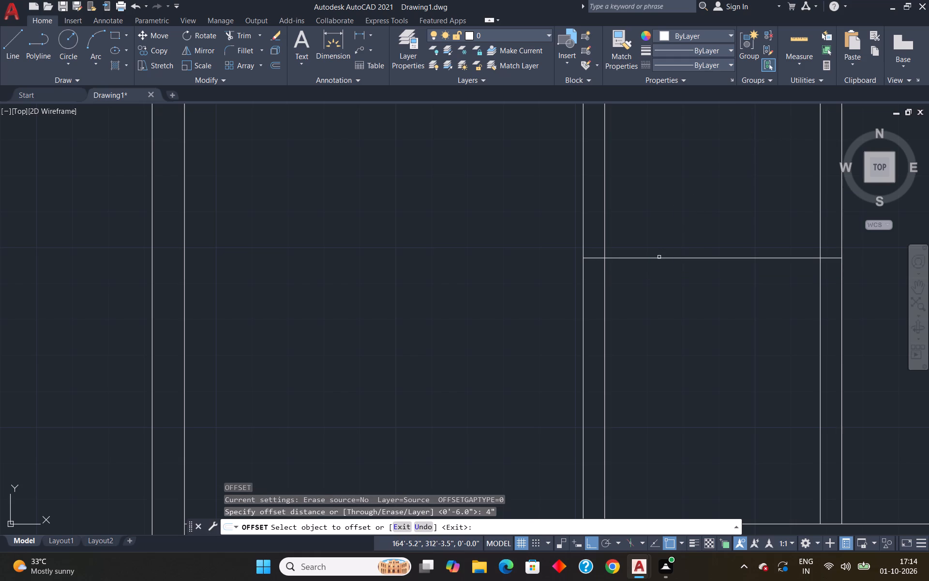
left_click(659, 257)
left_click(659, 284)
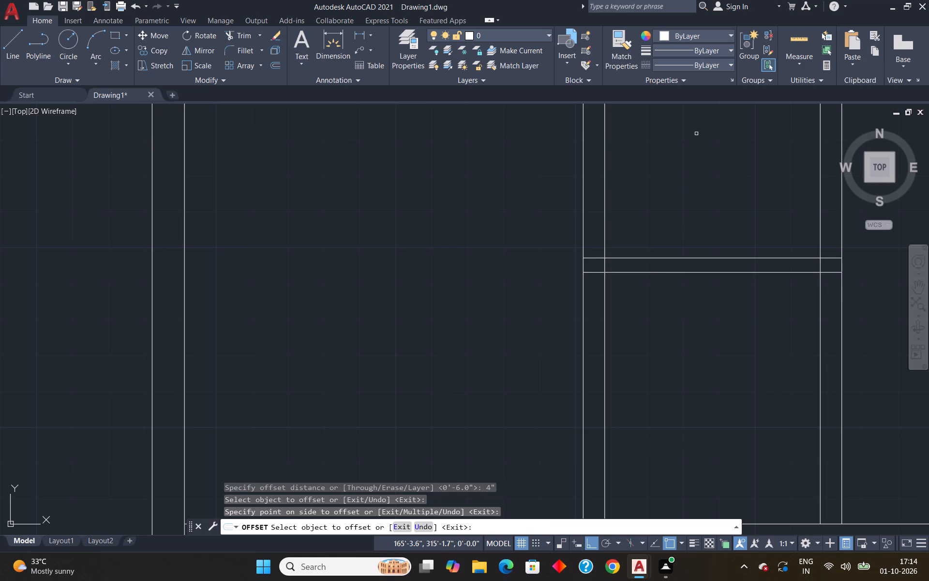
key("Escape")
Measure the two middle rooms above and below the dividing wall with Quick Measure.
left_click(787, 43)
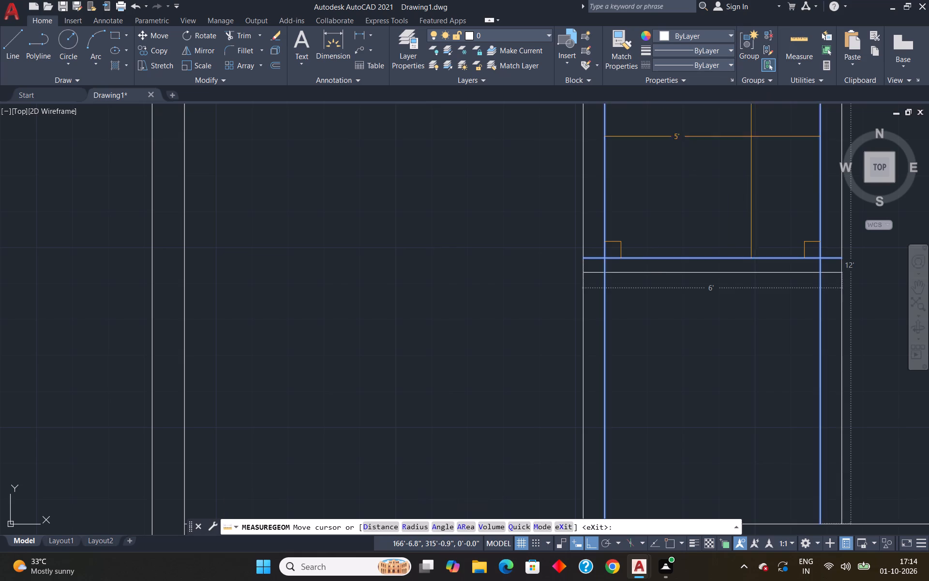
scroll(734, 195, "down", 4)
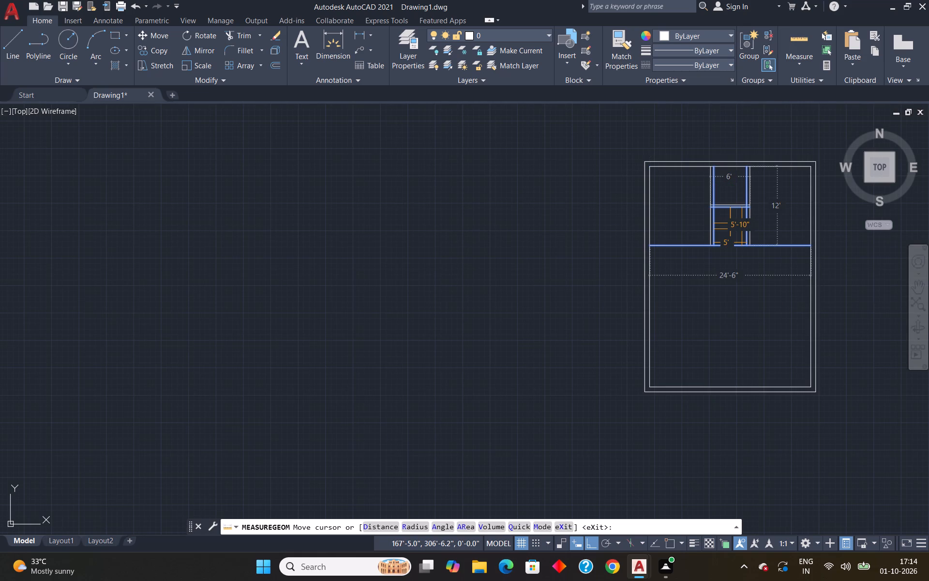
key("Escape")
Move the outer line of the left partition 2" to the right, toward the middle rooms.
scroll(726, 215, "up", 3)
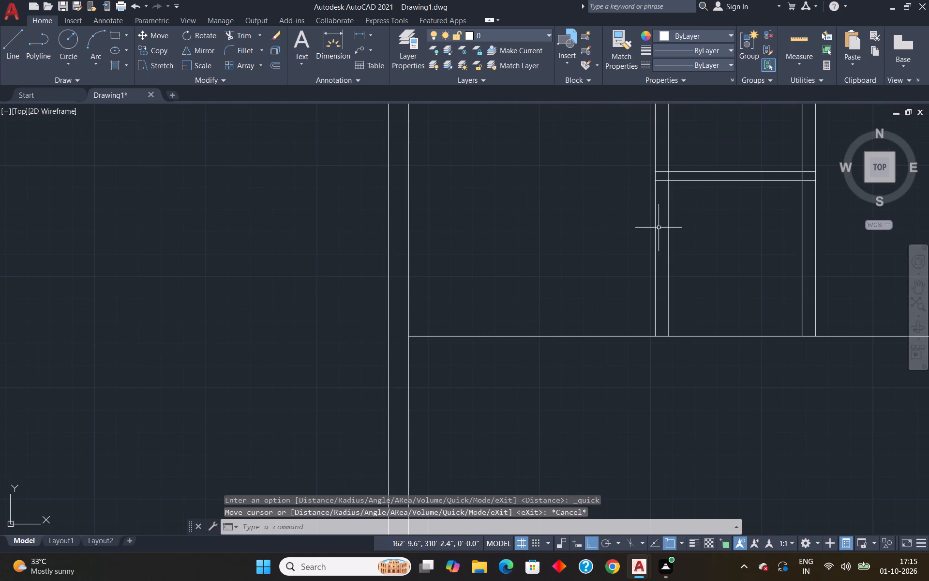
left_click(657, 226)
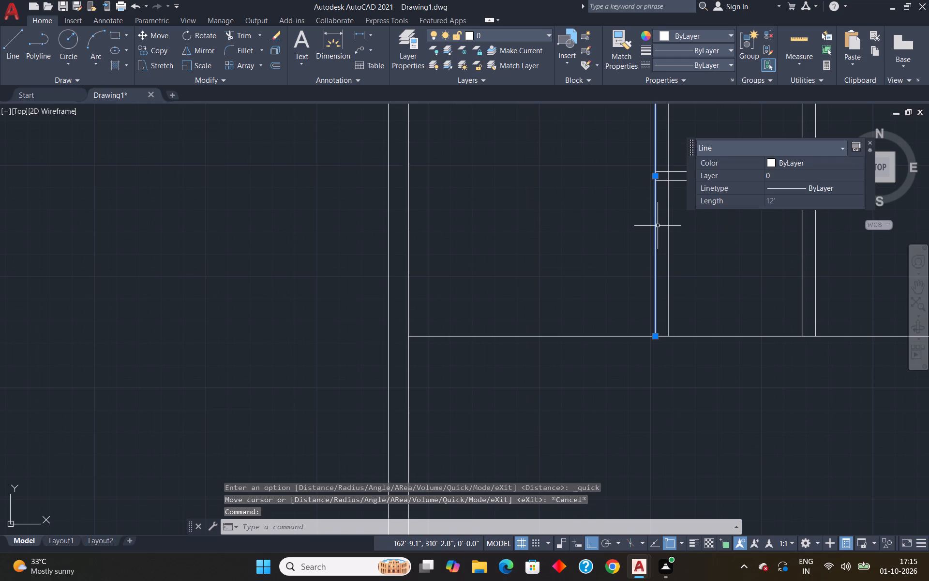
key("m")
key("Return")
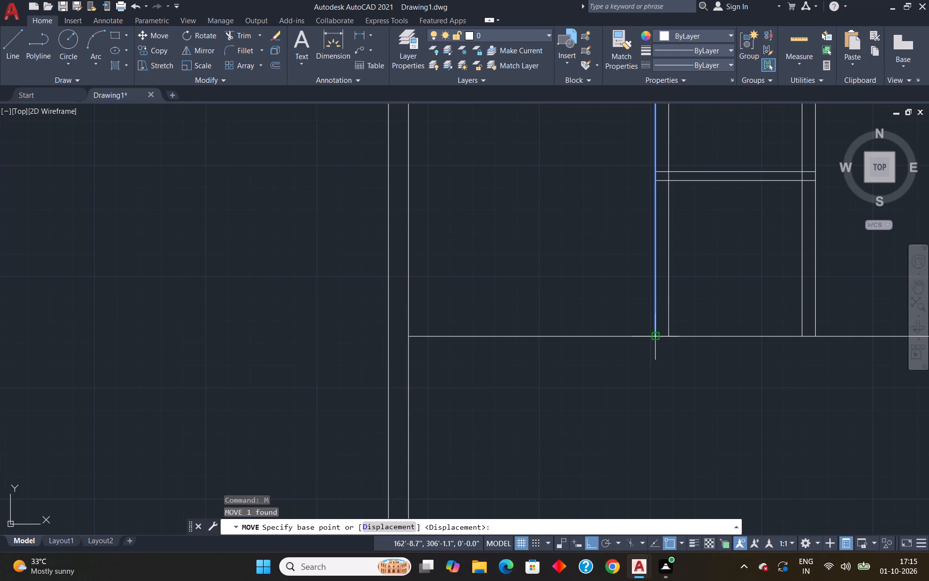
left_click(653, 336)
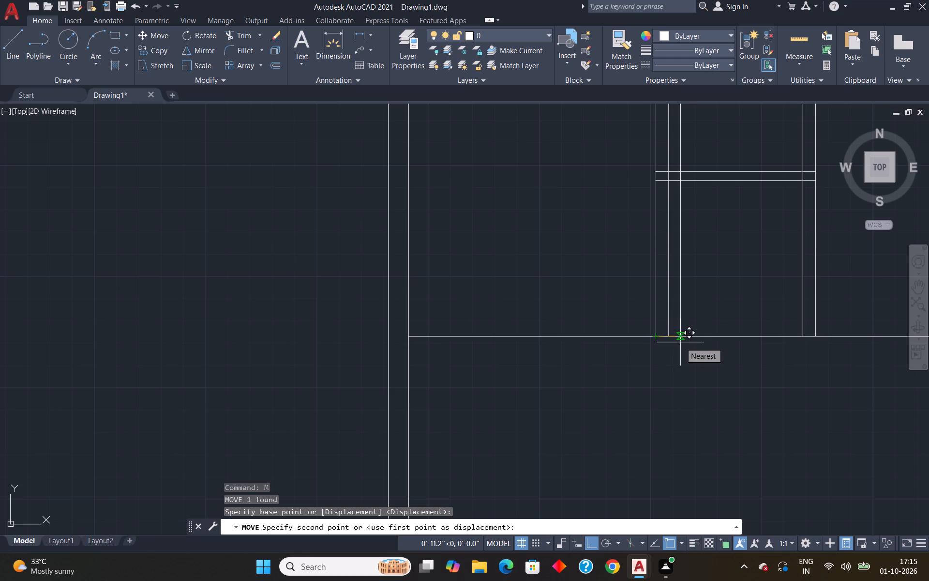
type("2\"")
key("Return")
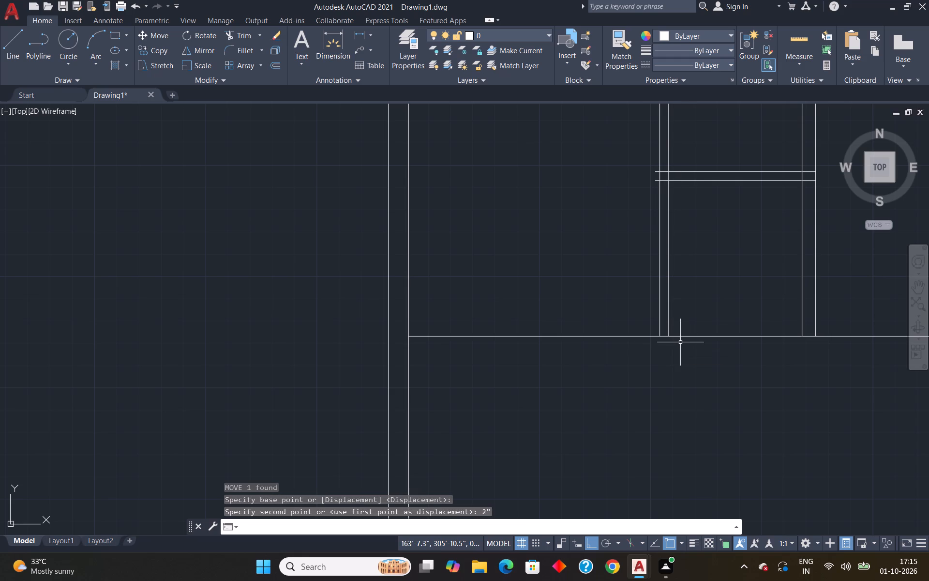
key("Escape")
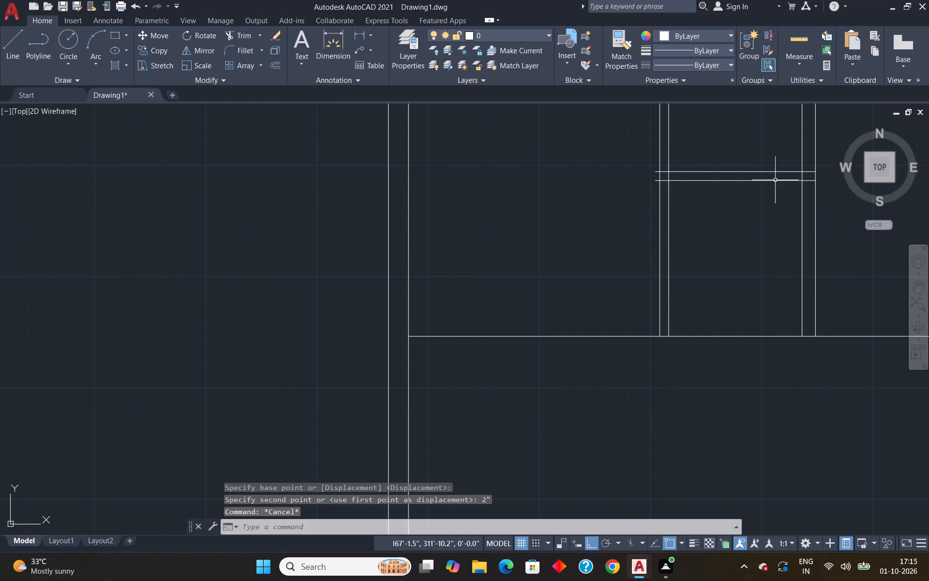
Measure the lower middle room again with Quick Measure.
left_click(808, 41)
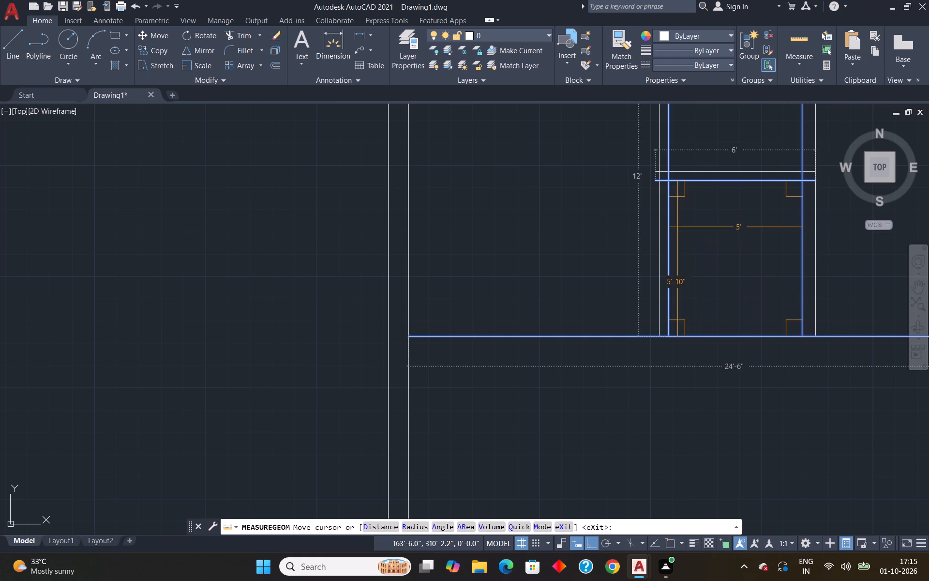
key("Escape")
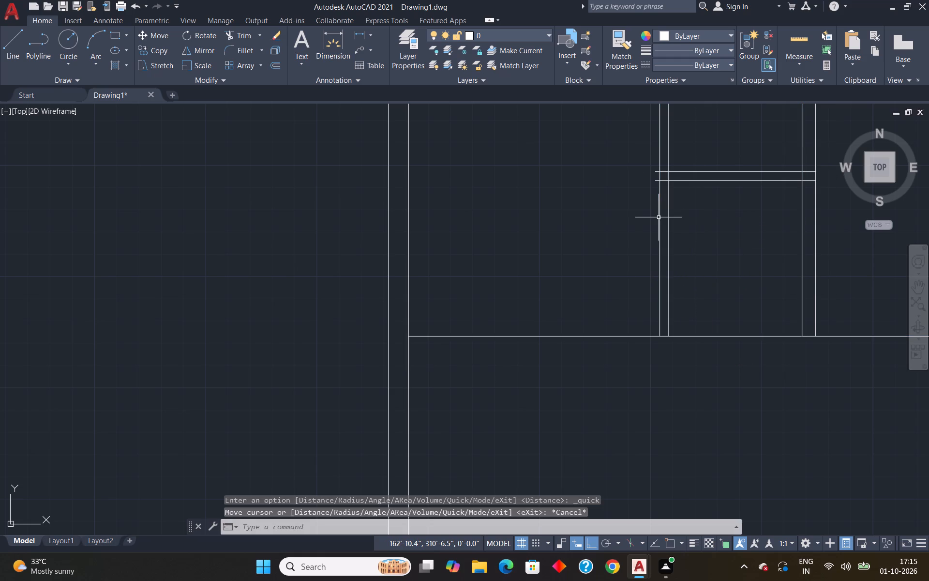
Trim the ends of both dividing-wall lines that stick out past the left partition's outer line.
key("t")
key("r")
key("Return")
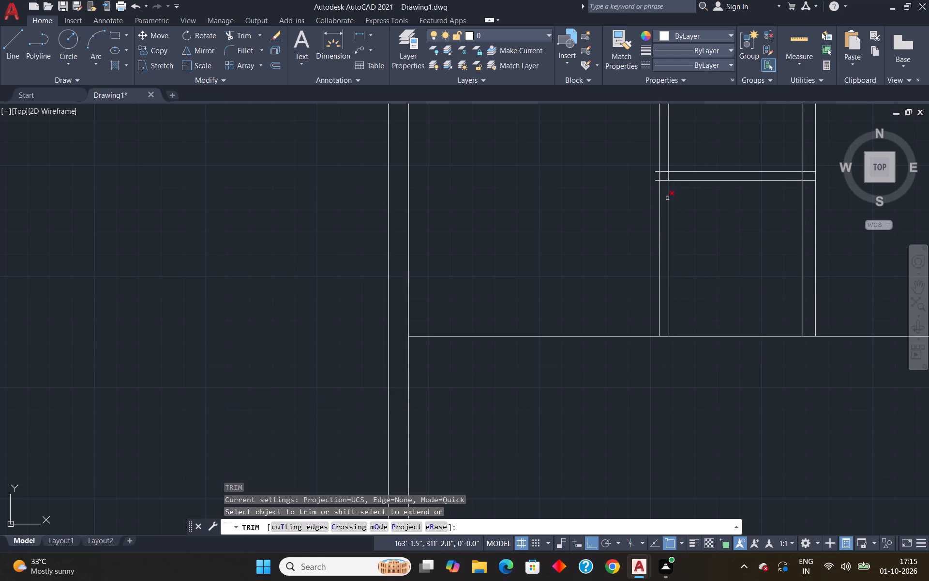
left_click_drag(658, 183, 654, 167)
key("Escape")
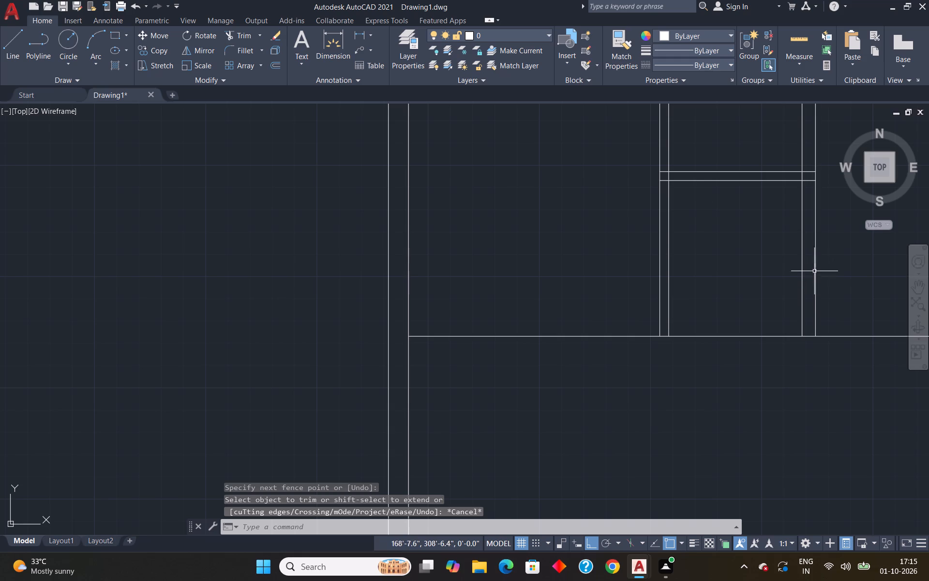
Move the outer line of the right partition 2" to the left, toward the middle rooms.
left_click(816, 274)
key("m")
key("Return")
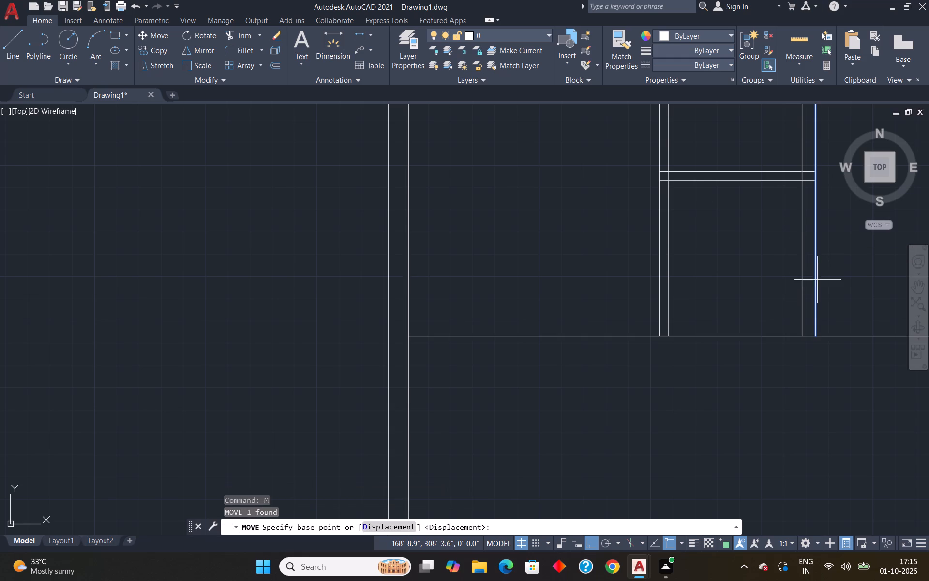
left_click(814, 333)
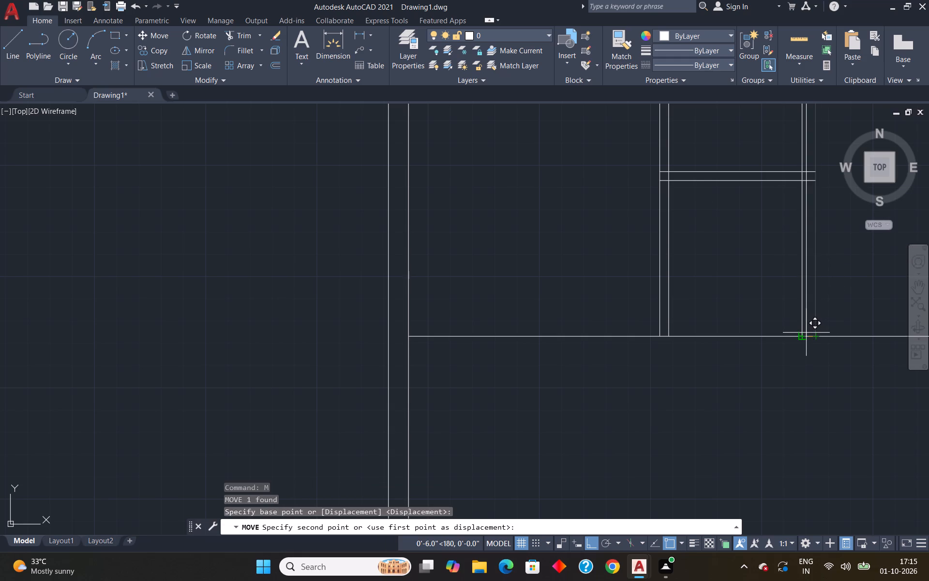
type("2\"")
key("Return")
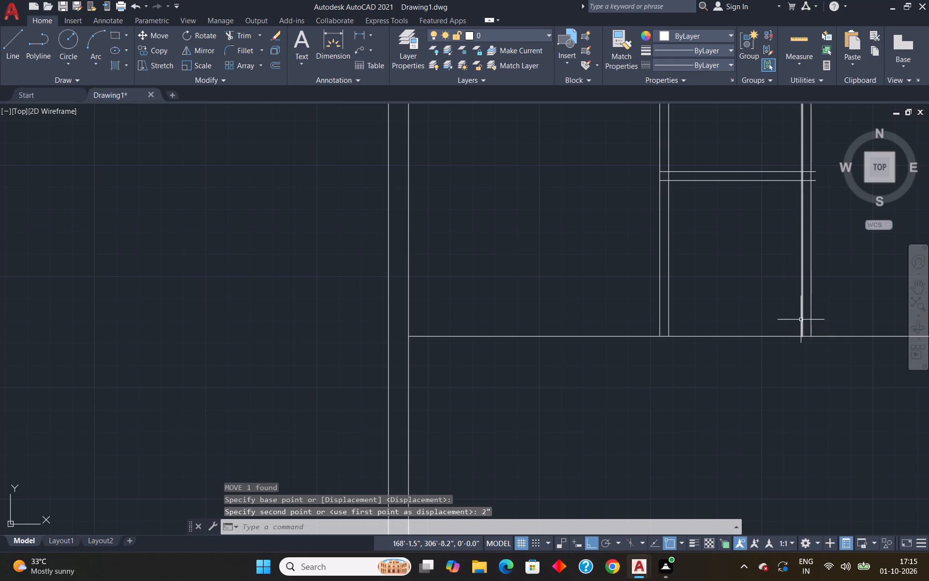
Trim the ends of both dividing-wall lines that stick out past the right partition's outer line.
key("t")
key("r")
key("Return")
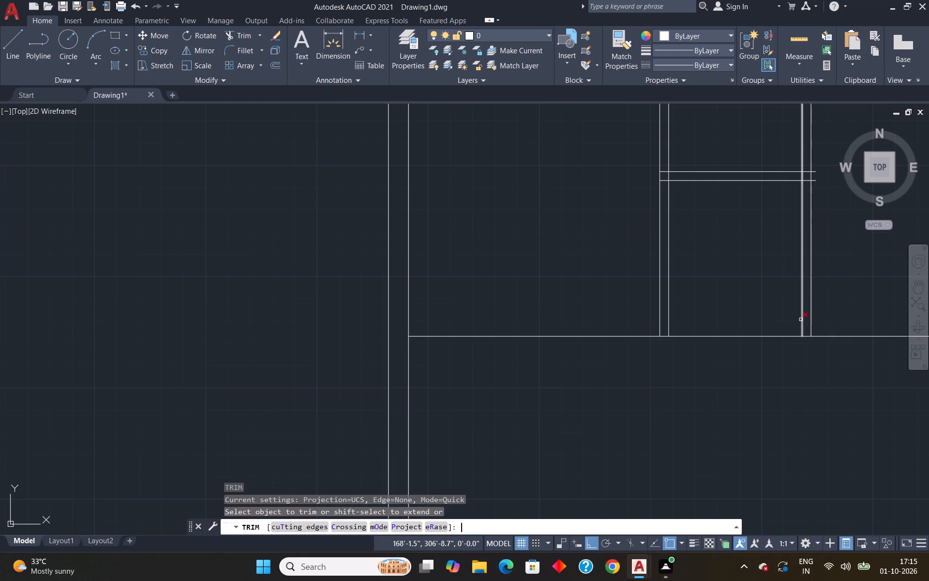
left_click(815, 173)
left_click(815, 181)
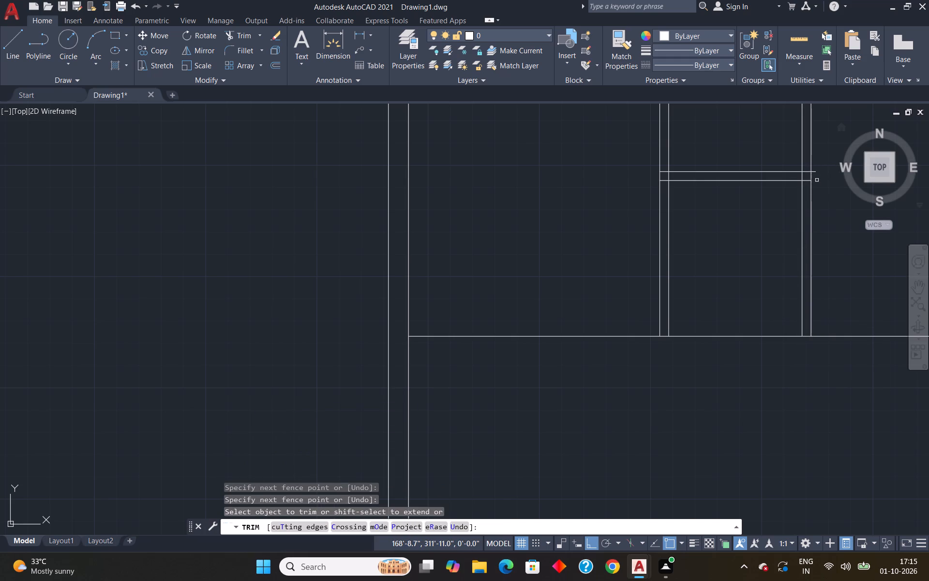
left_click(815, 172)
key("Escape")
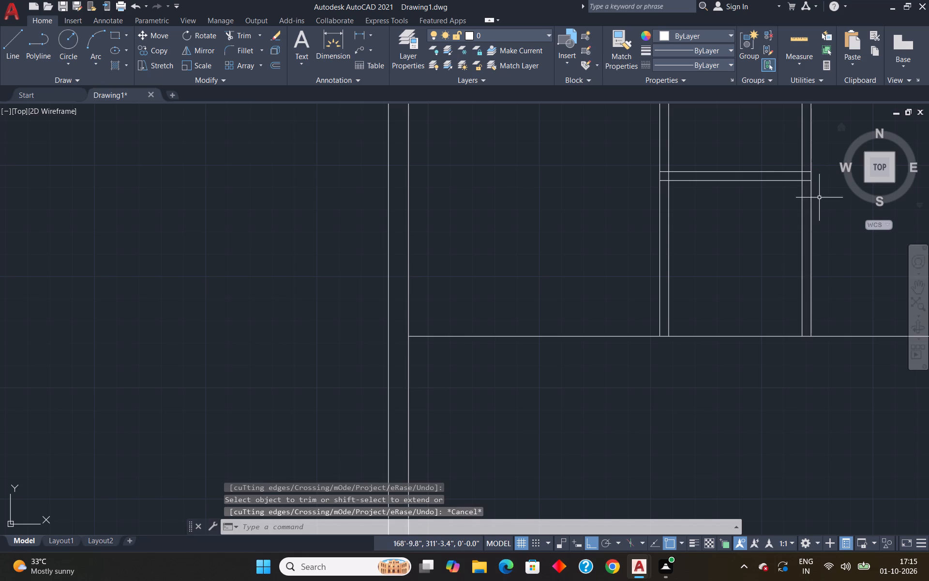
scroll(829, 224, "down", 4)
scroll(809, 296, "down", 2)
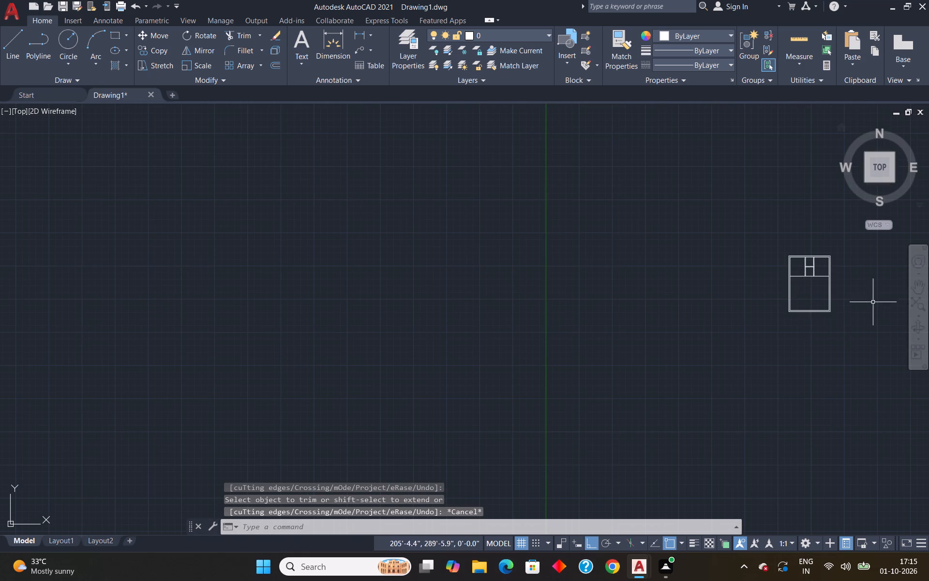
Offset the horizontal line below the upper rooms 4" downward to form a partition wall.
scroll(862, 298, "up", 2)
scroll(723, 263, "up", 2)
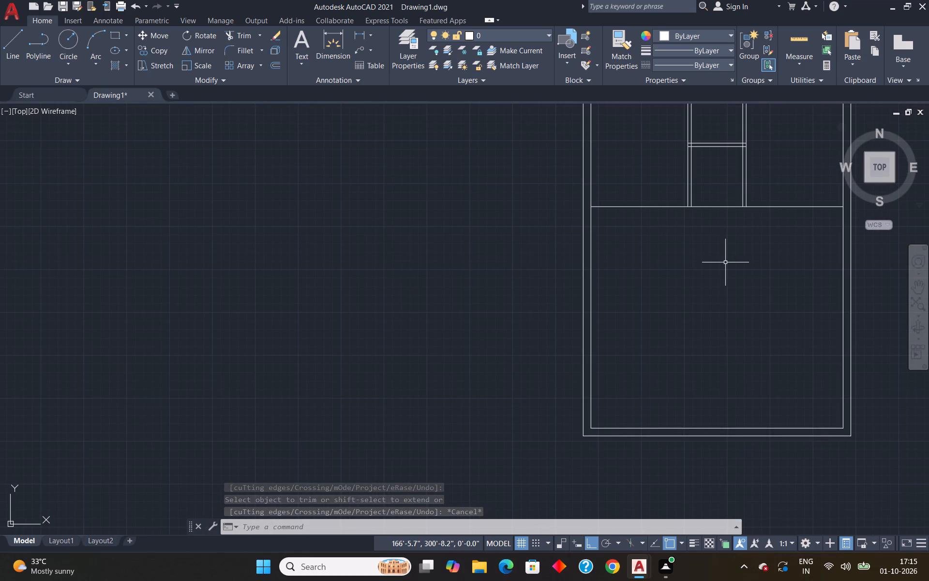
key("o")
key("Return")
type("4\"")
key("Return")
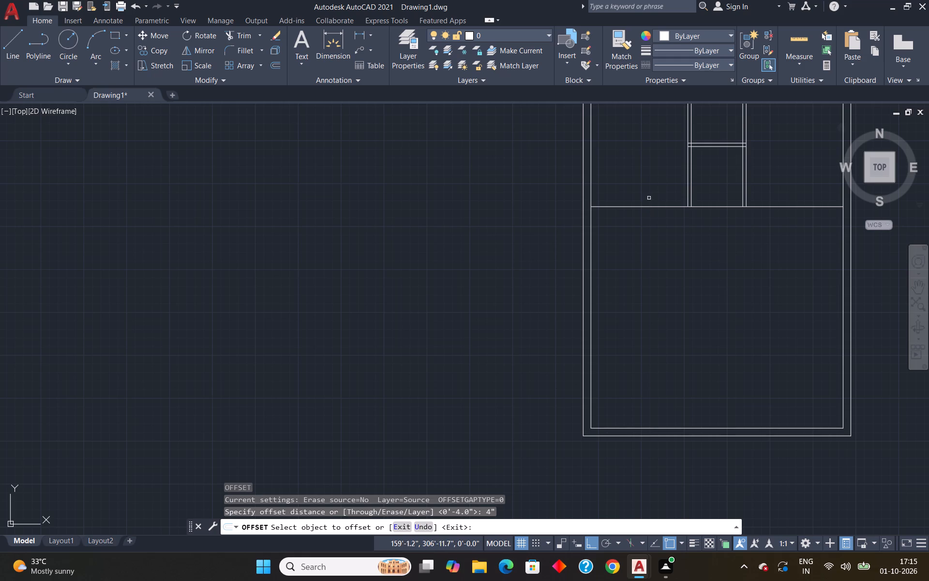
left_click(650, 207)
left_click(657, 242)
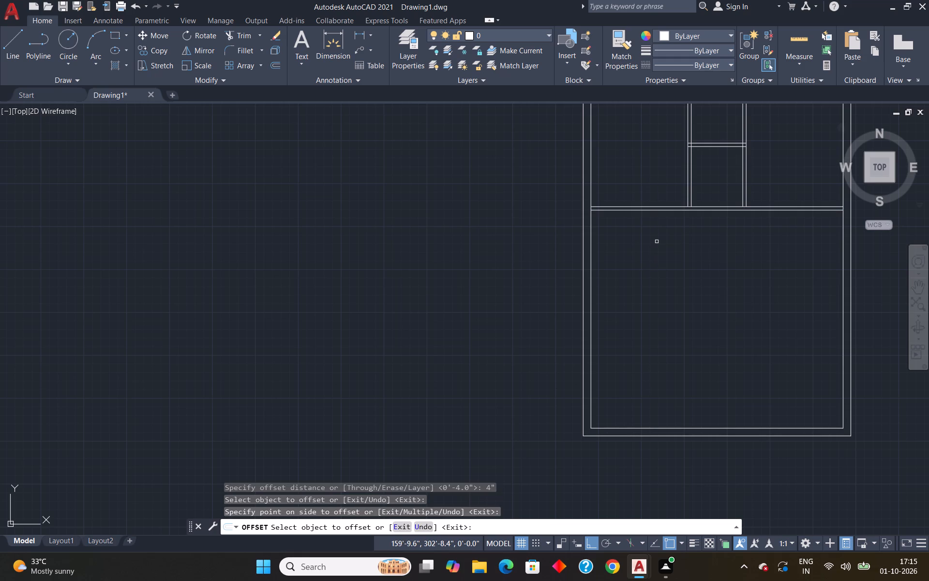
key("Escape")
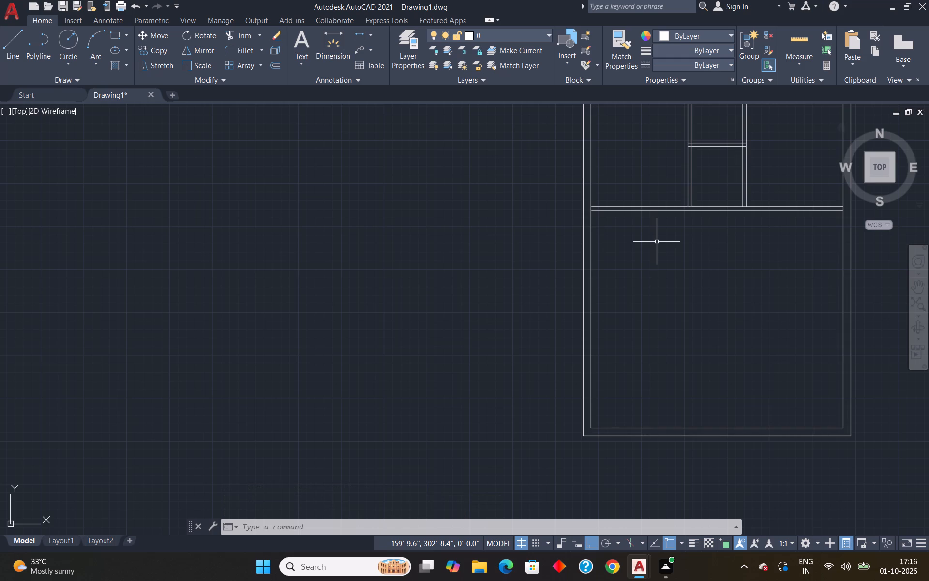
Offset the inner line of the right outer wall 5'11" into the plan.
key("o")
key("Return")
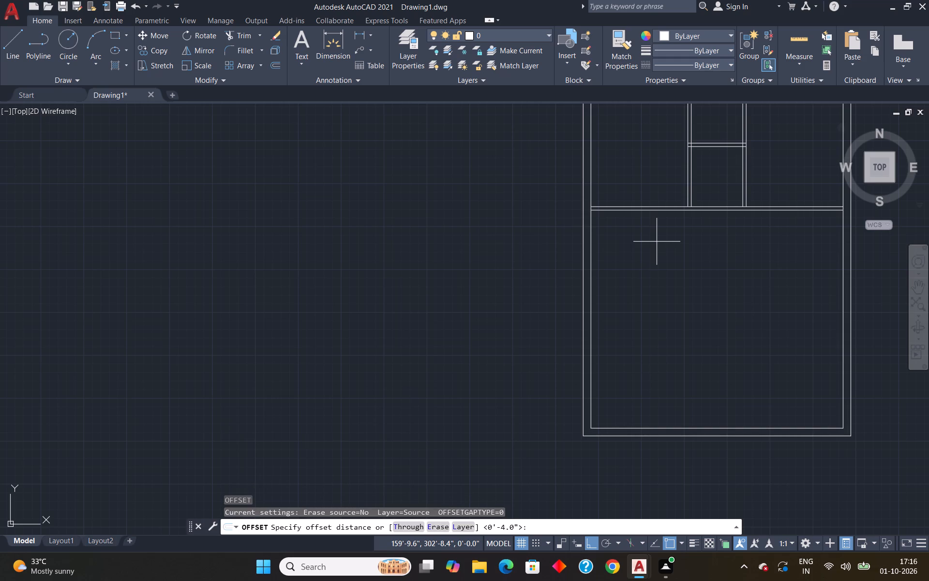
type("5'11\"")
key("Return")
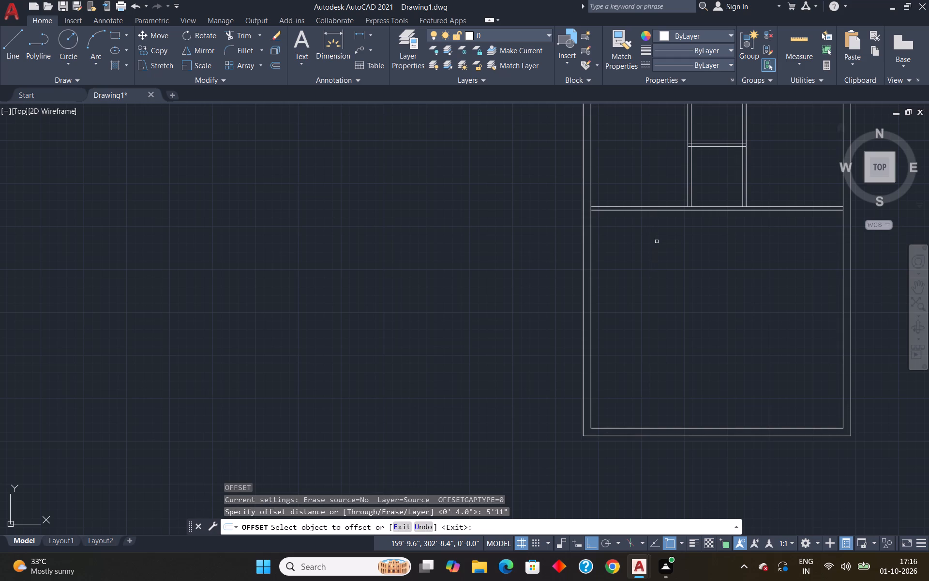
left_click(842, 318)
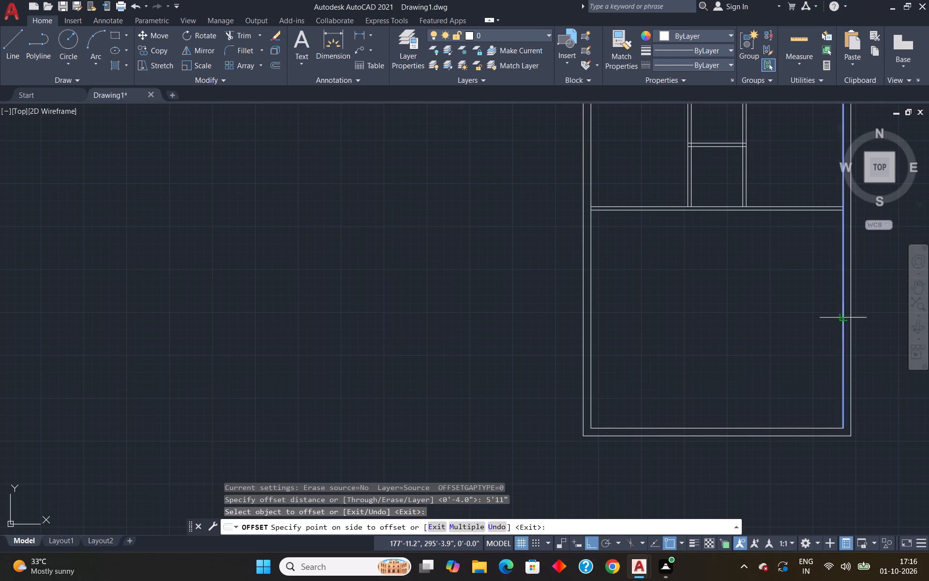
left_click(813, 326)
key("Escape")
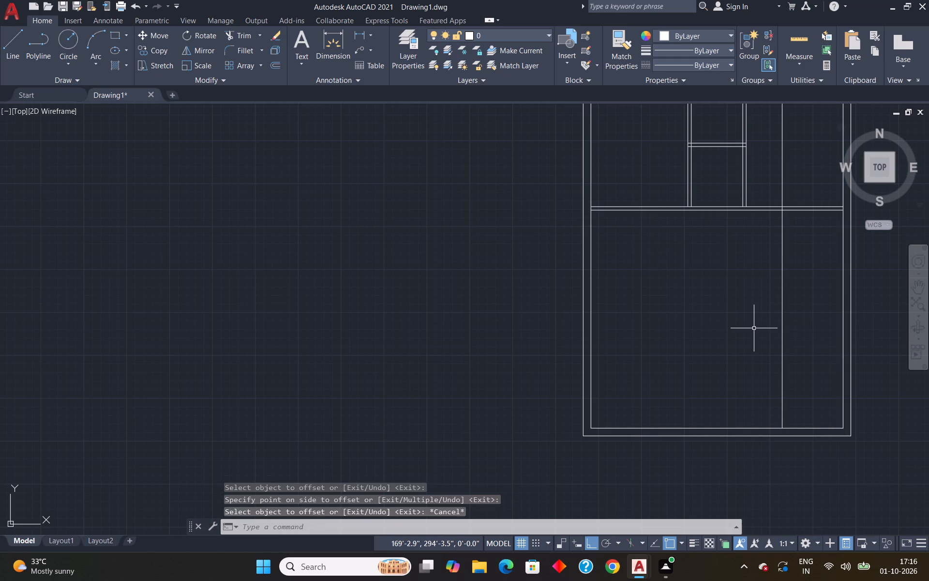
Trim the part of the new vertical line that runs through the upper right room.
type("tr")
key("Return")
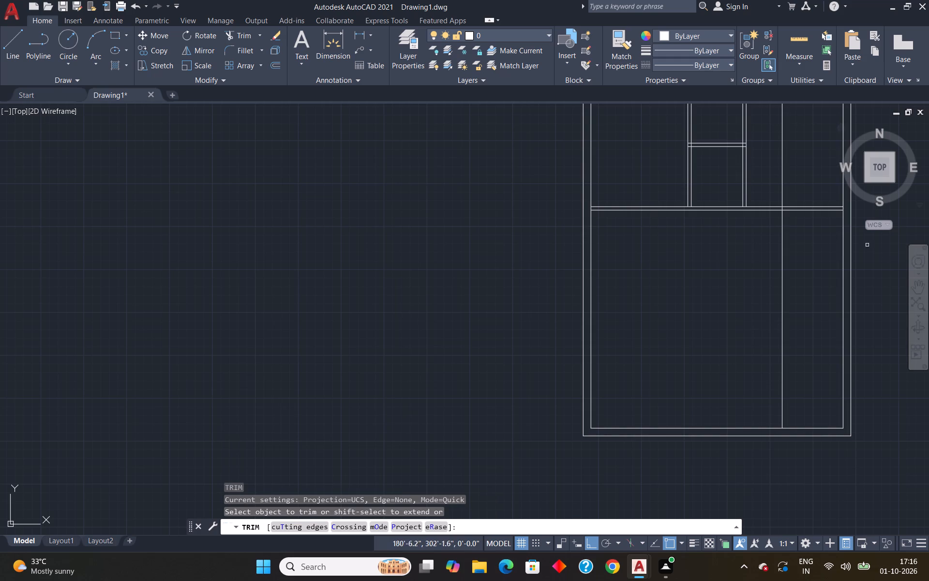
scroll(777, 211, "down", 3)
scroll(782, 184, "up", 2)
left_click_drag(804, 191, 774, 210)
key("Escape")
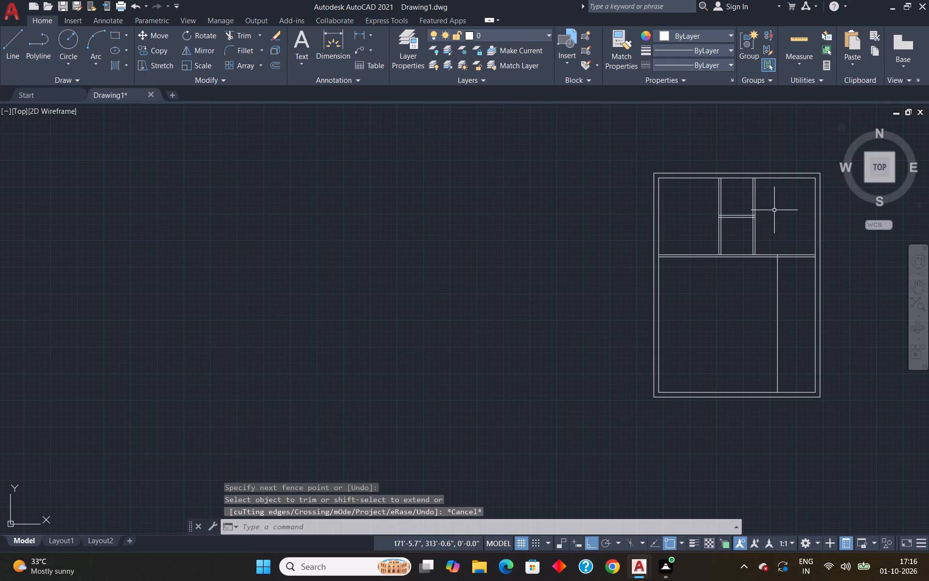
Offset the vertical line in the lower area 4" to the left to form a partition.
key("o")
key("Return")
type("4\"")
key("Return")
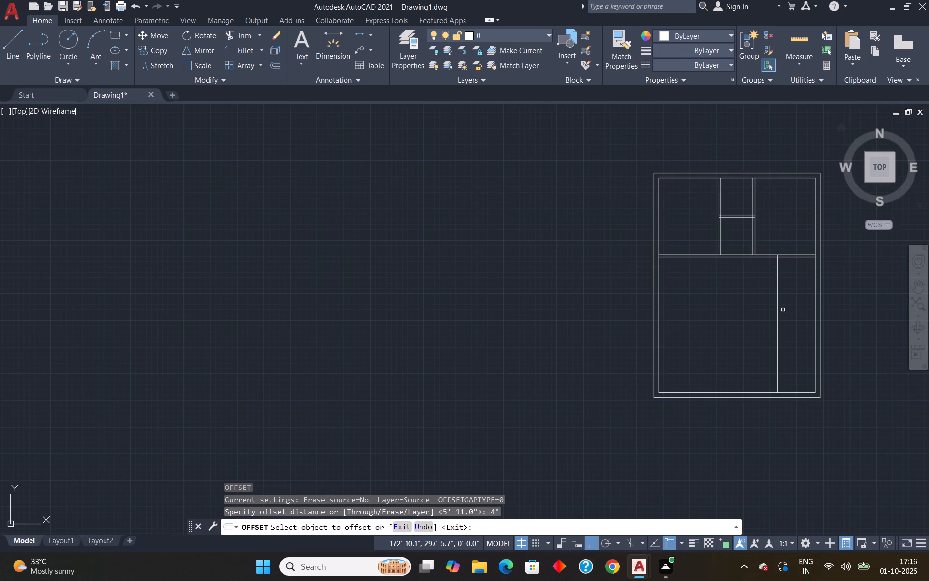
left_click(778, 306)
left_click(764, 307)
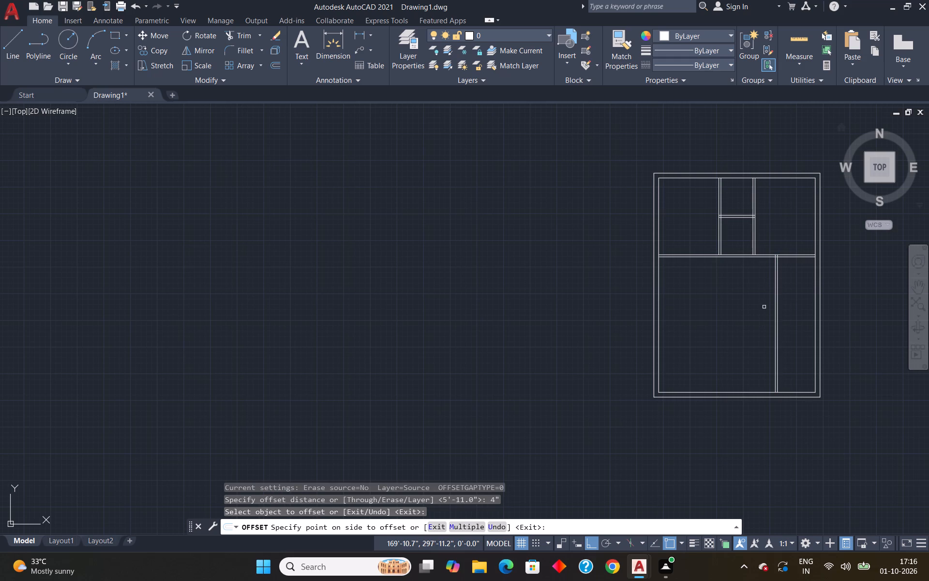
key("Escape")
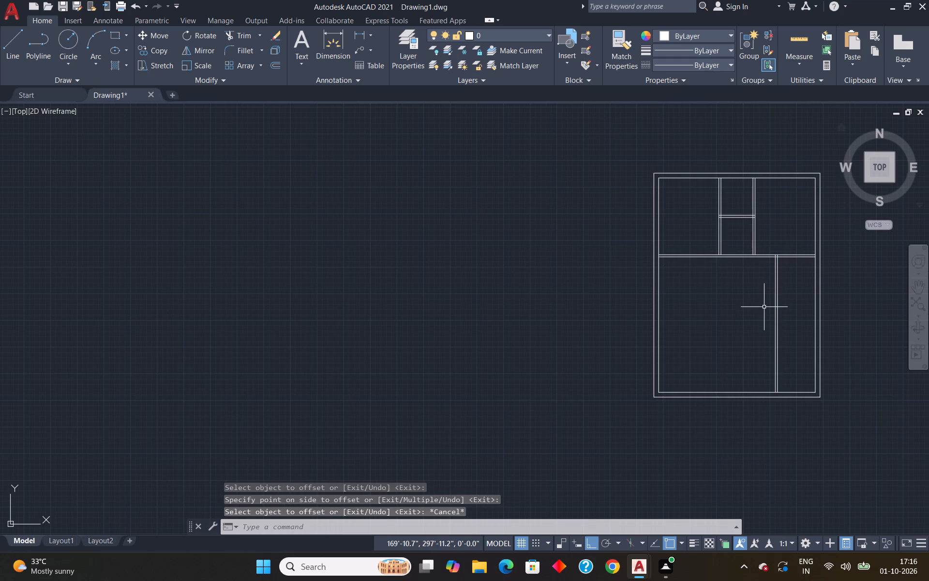
Offset the lower line of the horizontal partition below the upper rooms 8' downward.
key("o")
key("Return")
key("8")
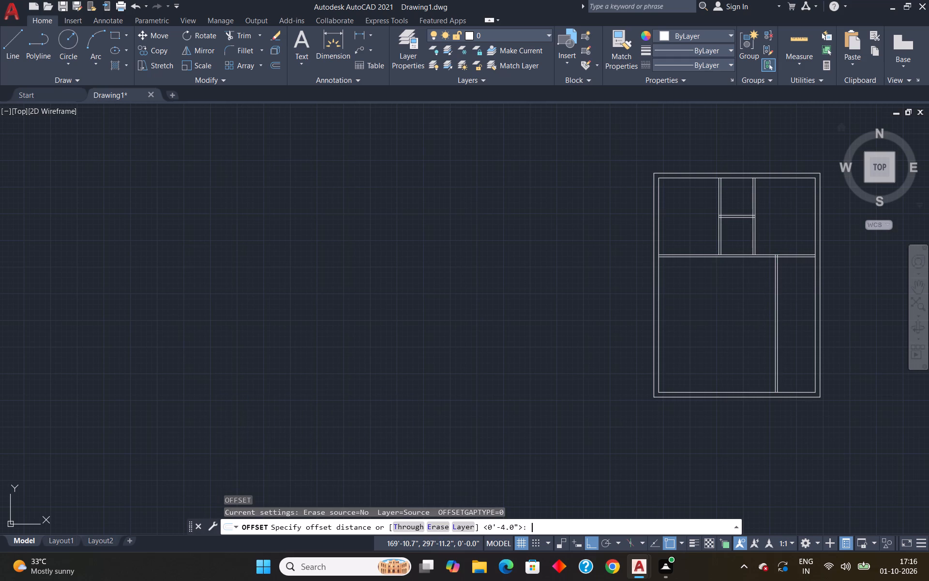
key("apostrophe")
key("Return")
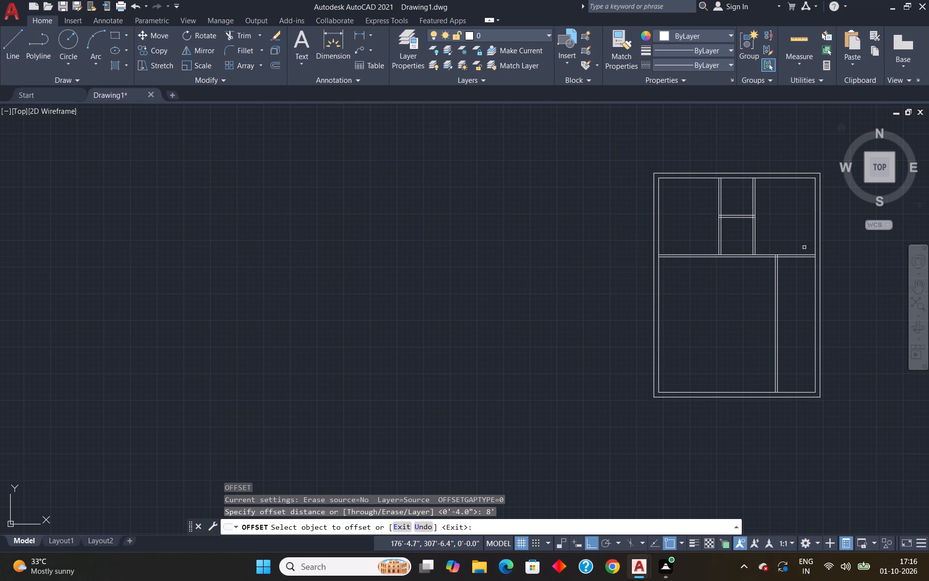
scroll(802, 251, "up", 3)
left_click(794, 272)
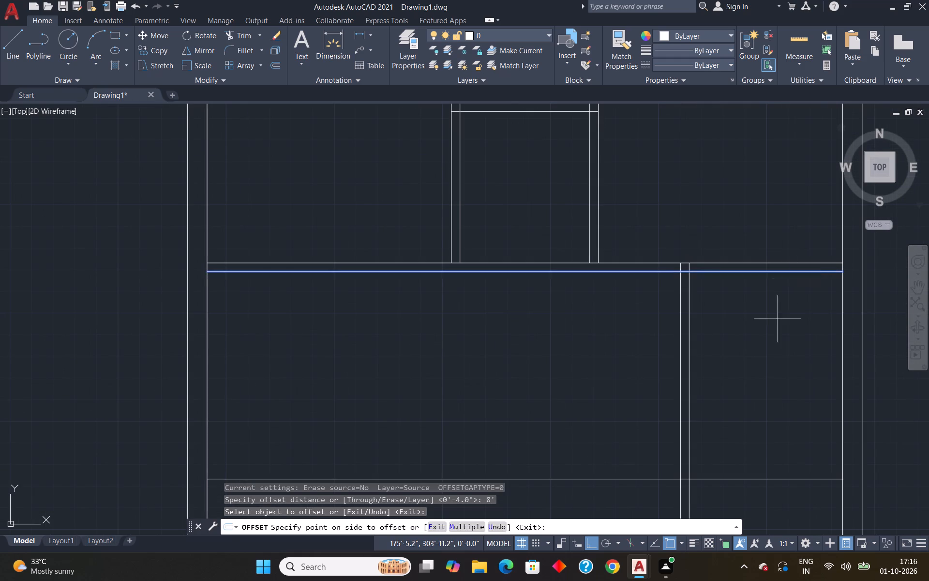
left_click(772, 328)
key("Escape")
Trim both vertical partition lines below the new horizontal line.
type("tr")
key("Return")
scroll(656, 345, "down", 3)
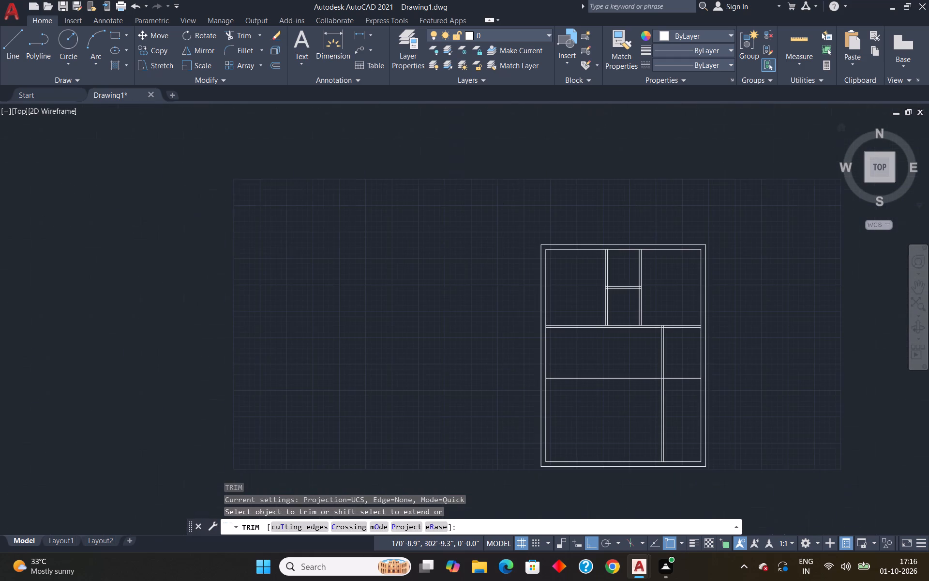
left_click_drag(689, 406, 617, 434)
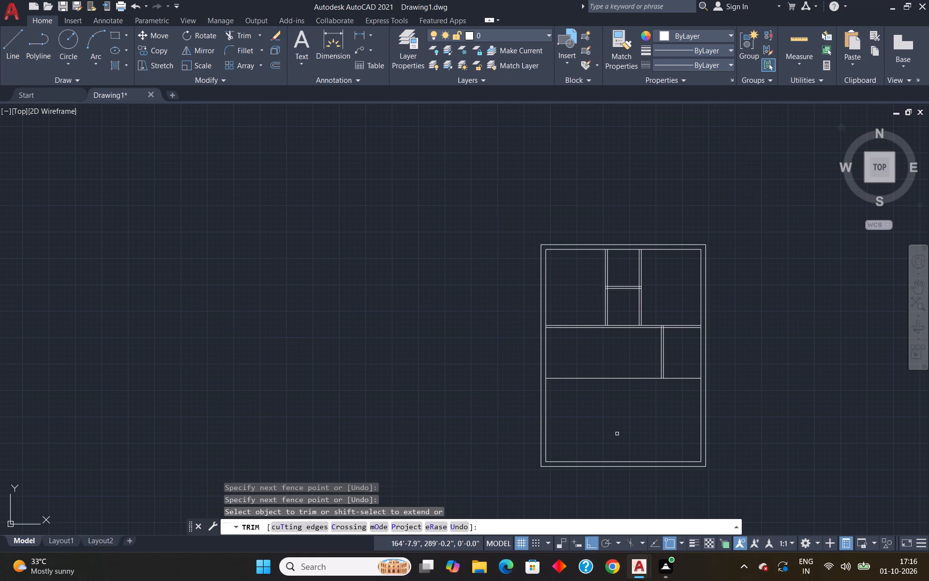
key("Escape")
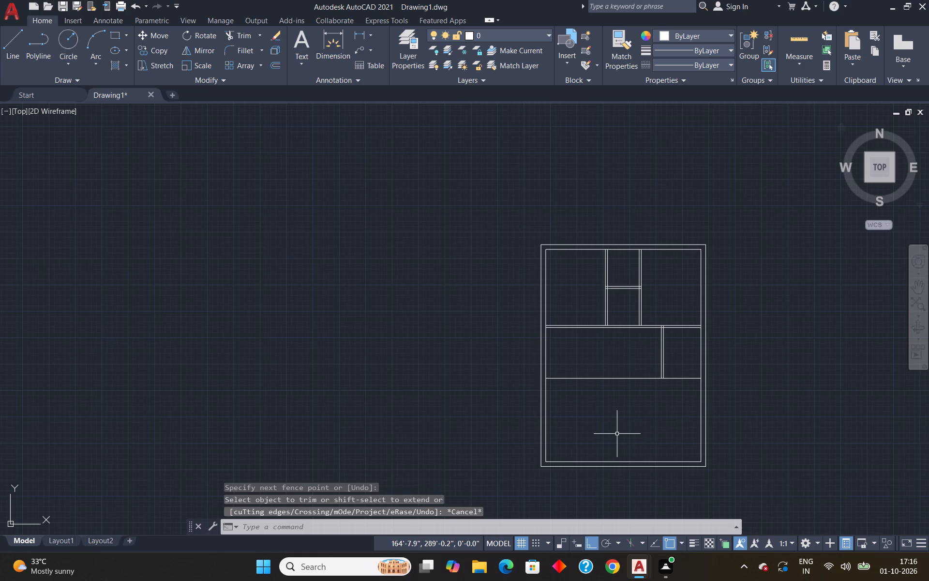
Offset the new horizontal line in the lower area 4" downward to form a second cross wall.
key("o")
key("Return")
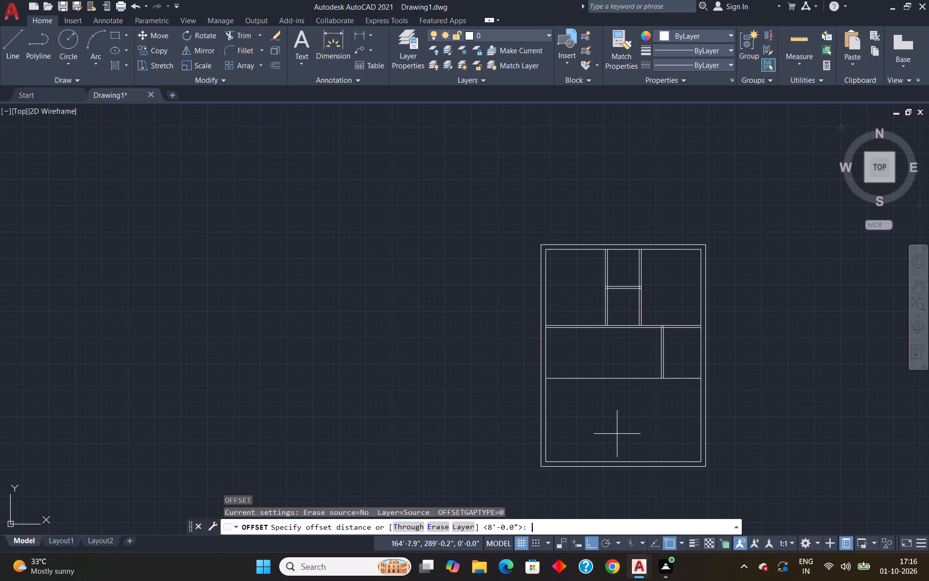
type("4\"")
key("Return")
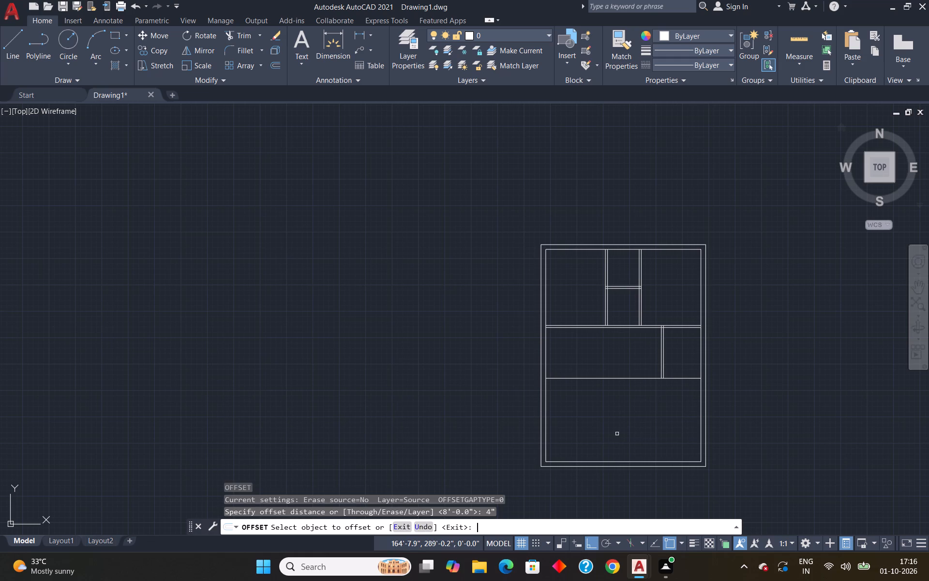
left_click(676, 380)
left_click(671, 396)
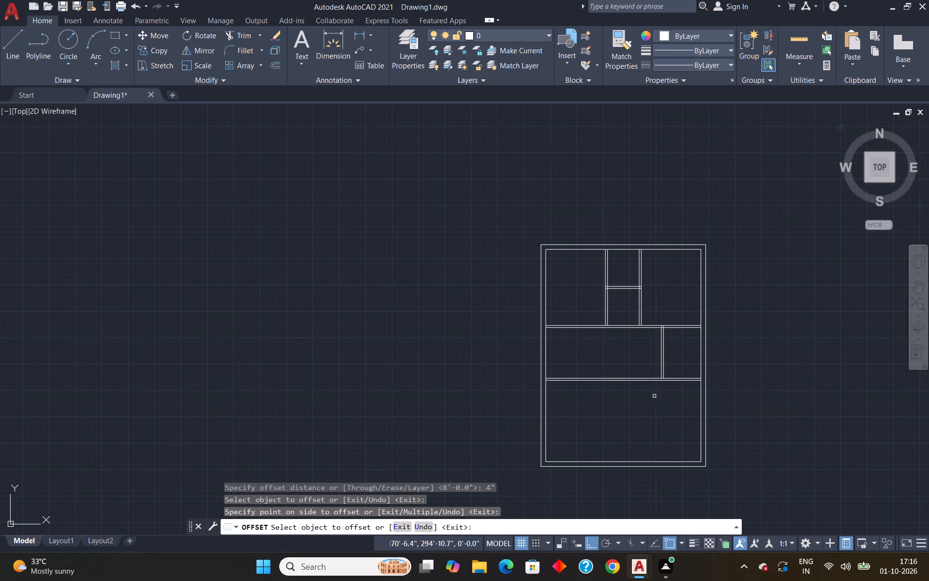
scroll(656, 377, "up", 5)
key("Escape")
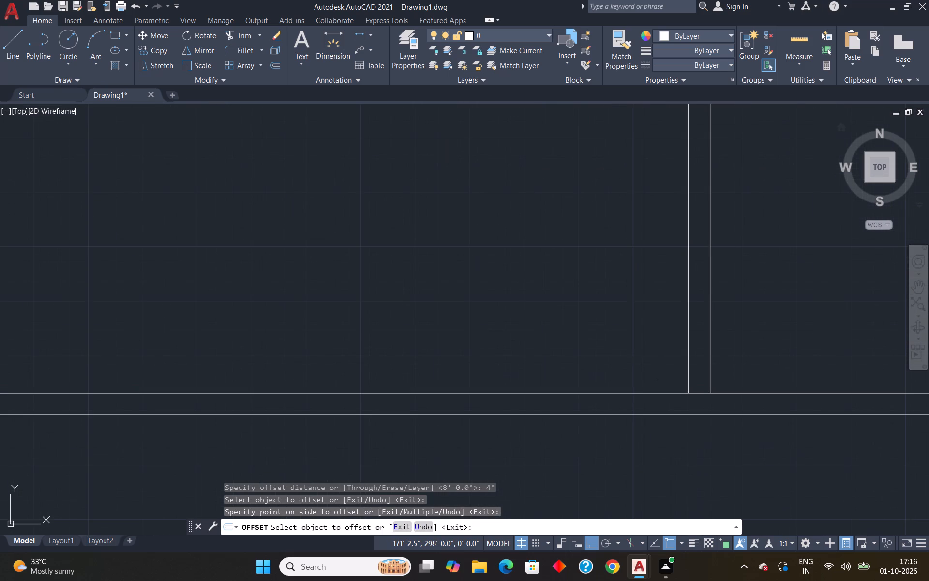
Extend both vertical partition lines down to the lower line of the second cross wall.
type("ex")
key("Return")
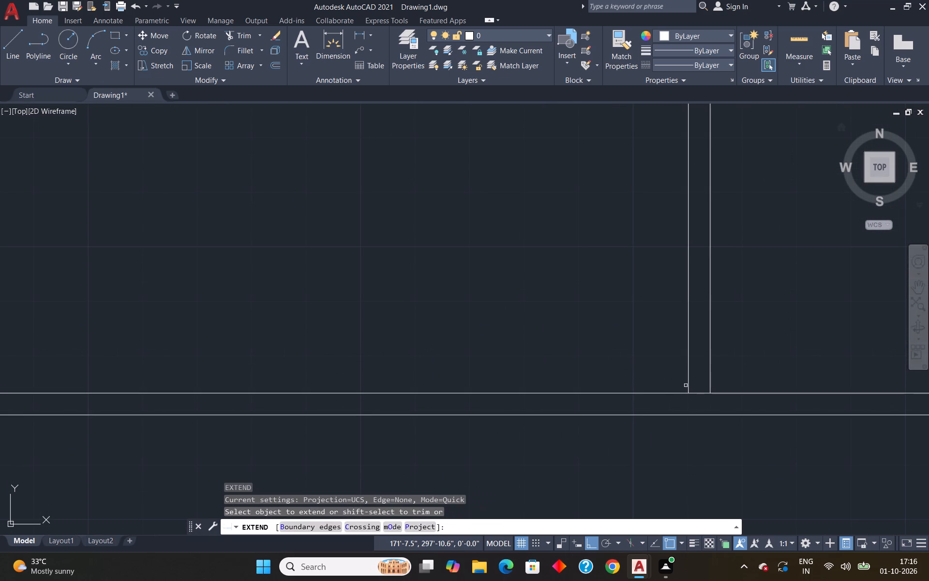
left_click(689, 385)
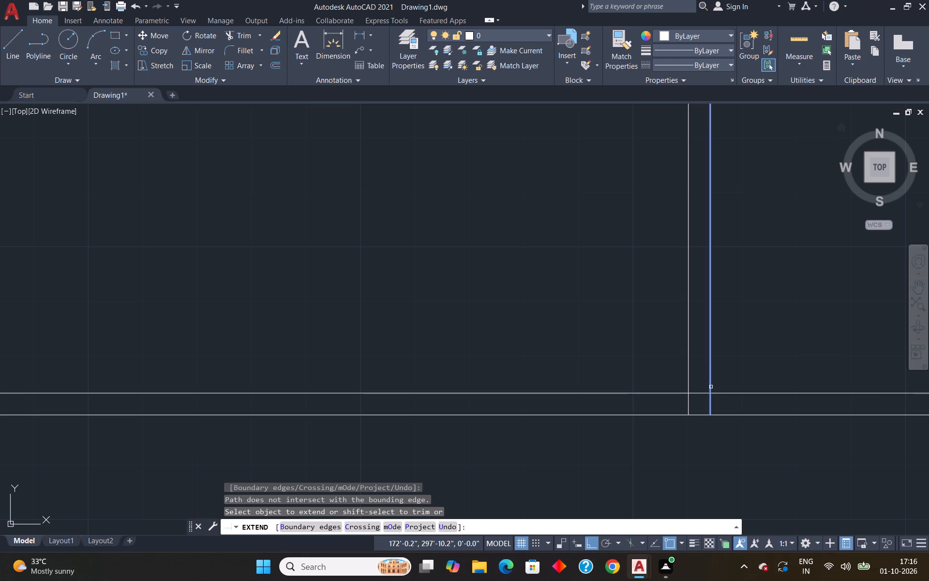
left_click(711, 384)
key("Escape")
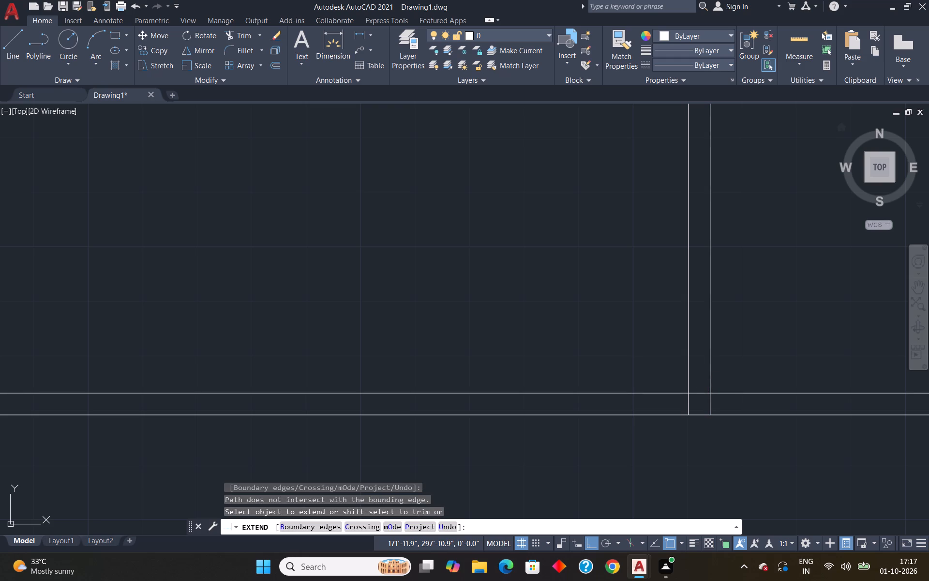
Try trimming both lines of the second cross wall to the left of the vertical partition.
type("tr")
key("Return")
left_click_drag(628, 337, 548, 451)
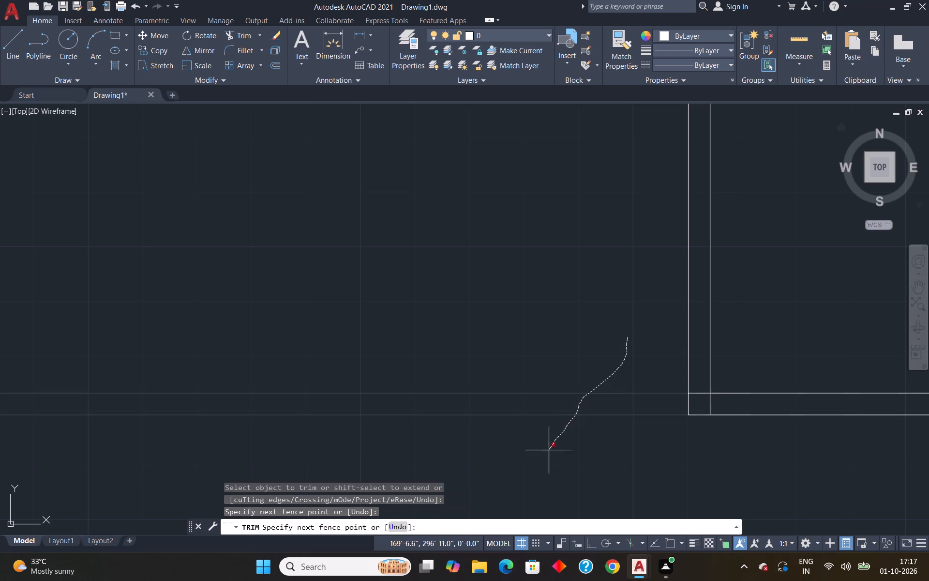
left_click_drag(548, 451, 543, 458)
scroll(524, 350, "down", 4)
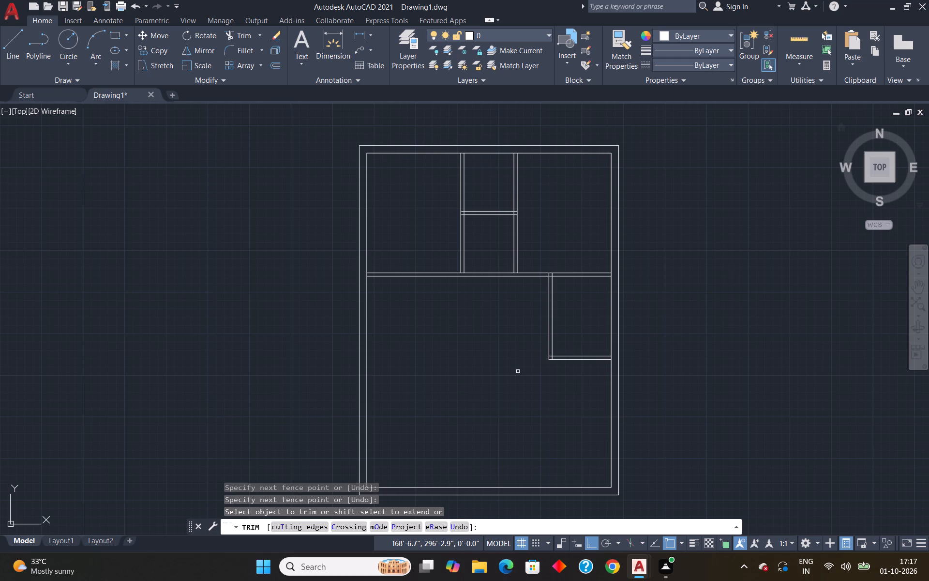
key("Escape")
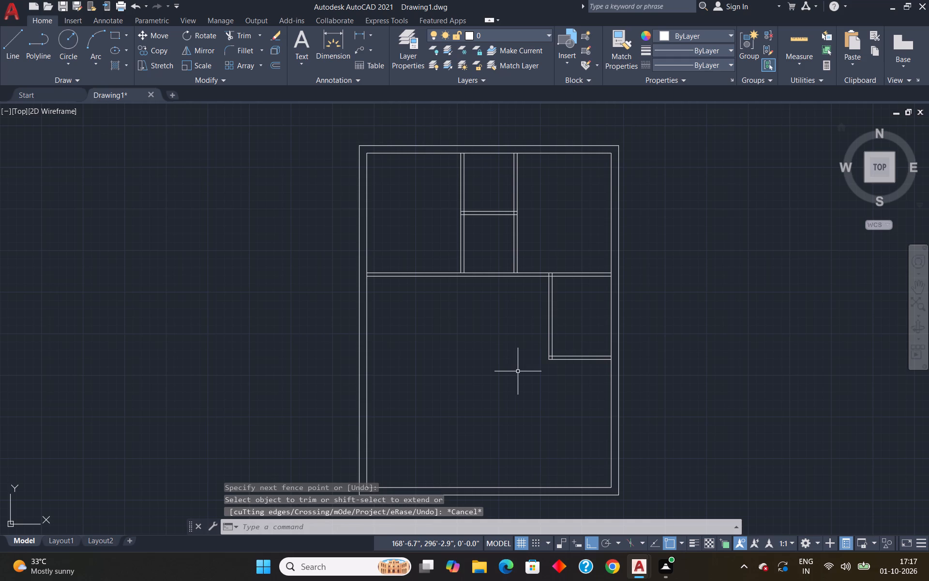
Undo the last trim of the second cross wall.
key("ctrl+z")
Offset the inner line of the bottom outer wall 2'11" upward into the lower area.
scroll(518, 371, "down", 4)
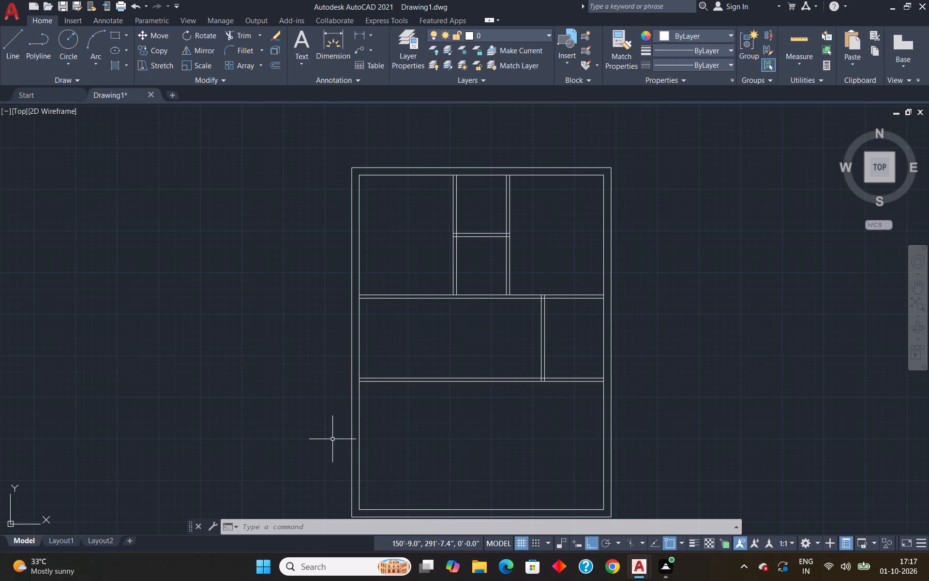
scroll(334, 439, "down", 3)
scroll(316, 459, "up", 4)
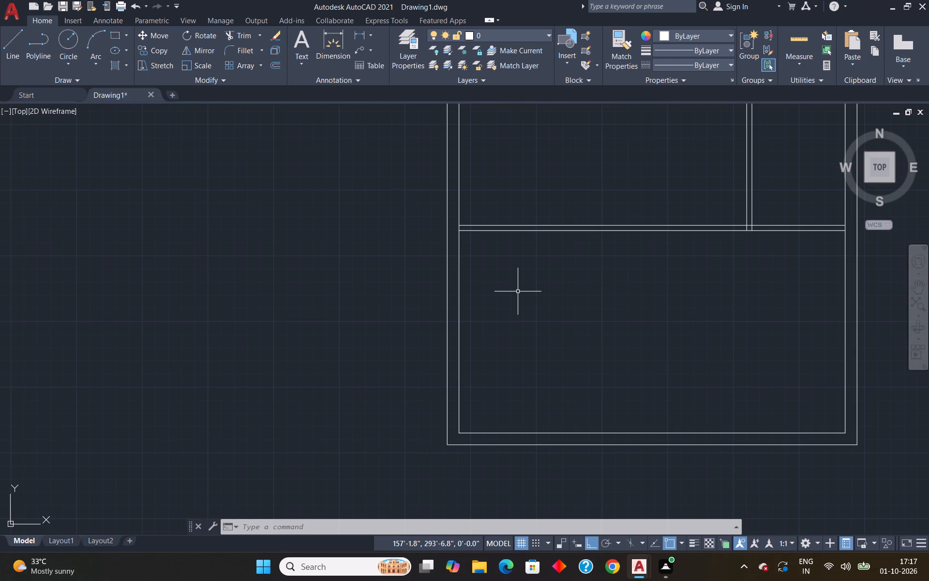
key("o")
key("Return")
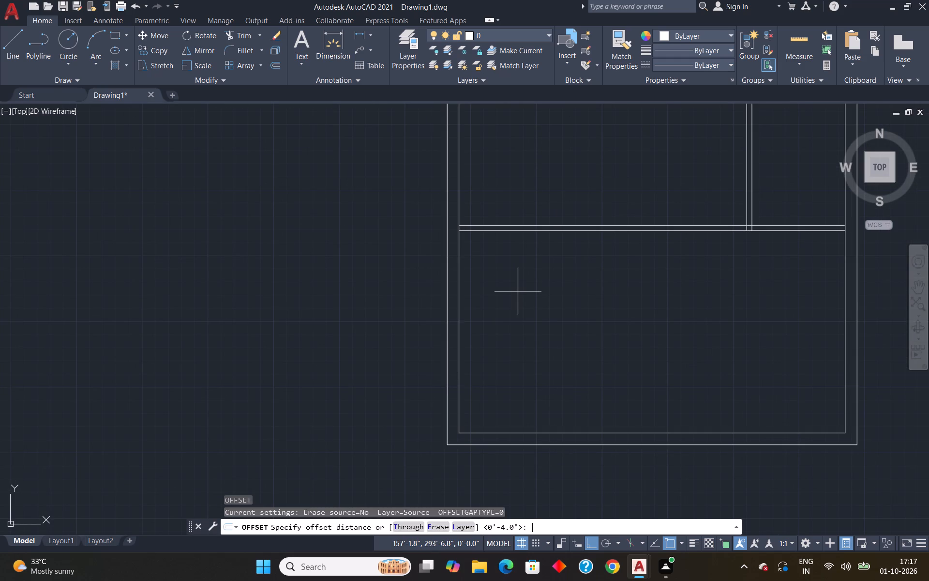
key("2")
key("apostrophe")
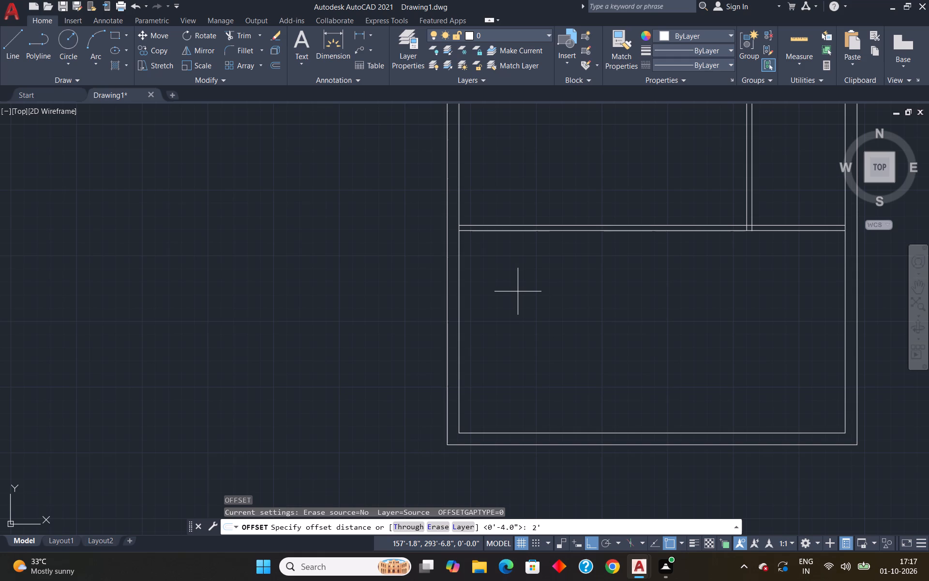
type("11\"")
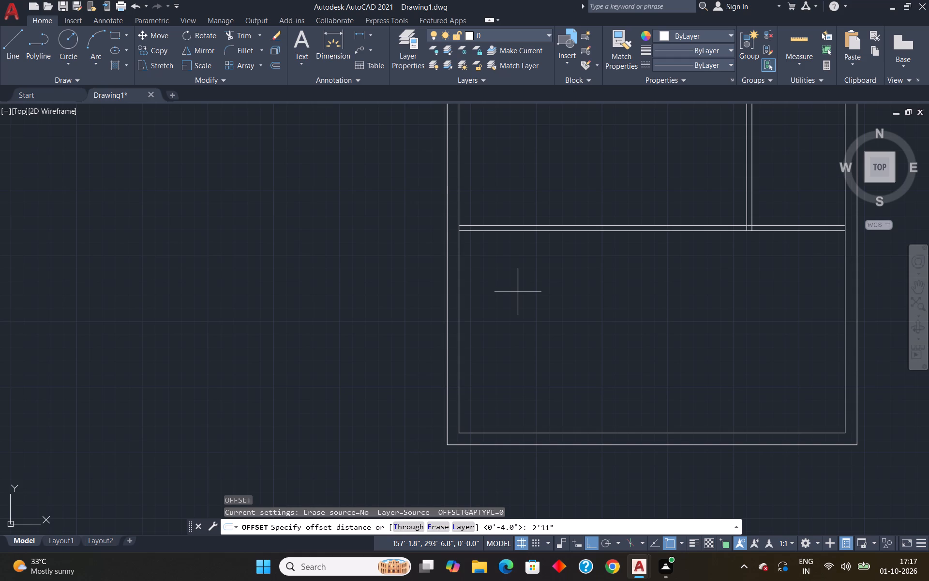
key("Return")
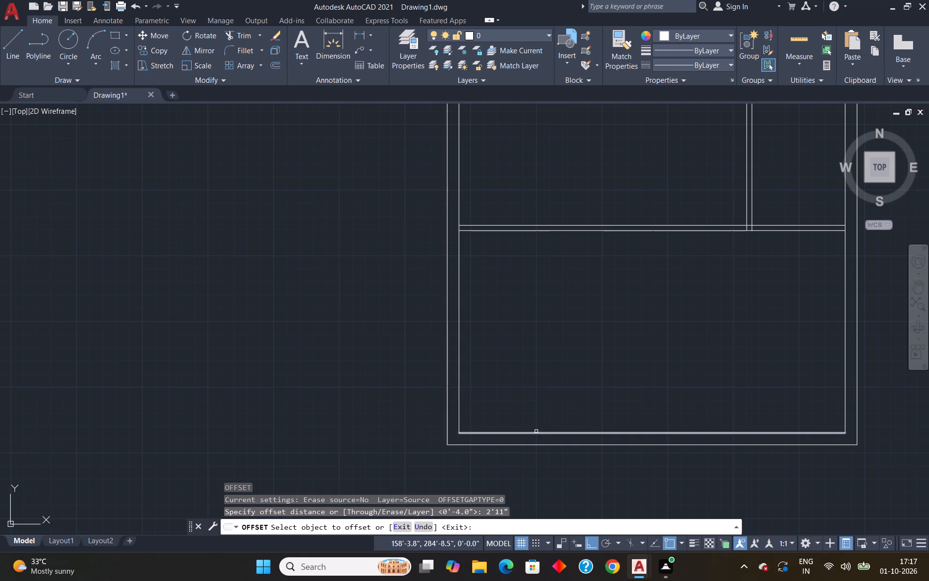
left_click(536, 431)
left_click(550, 362)
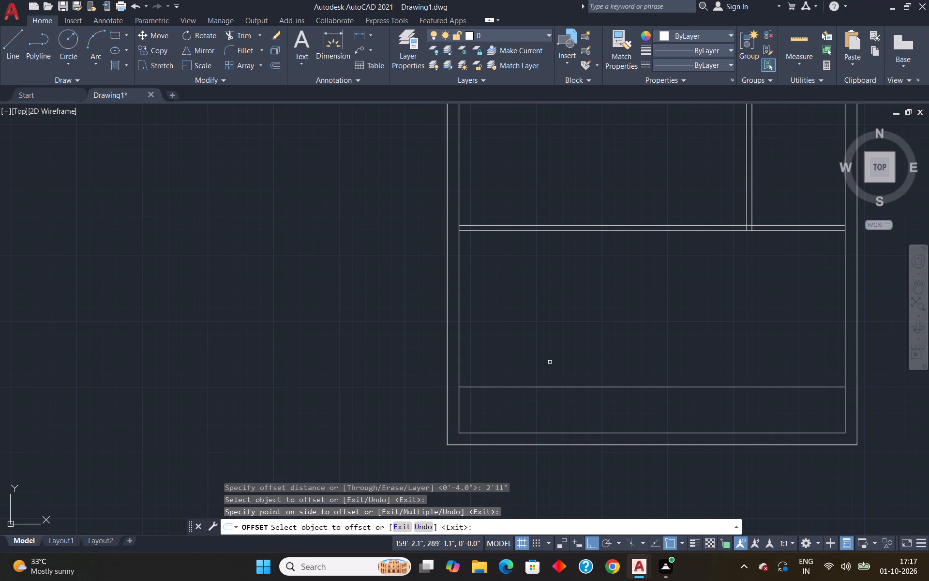
key("Escape")
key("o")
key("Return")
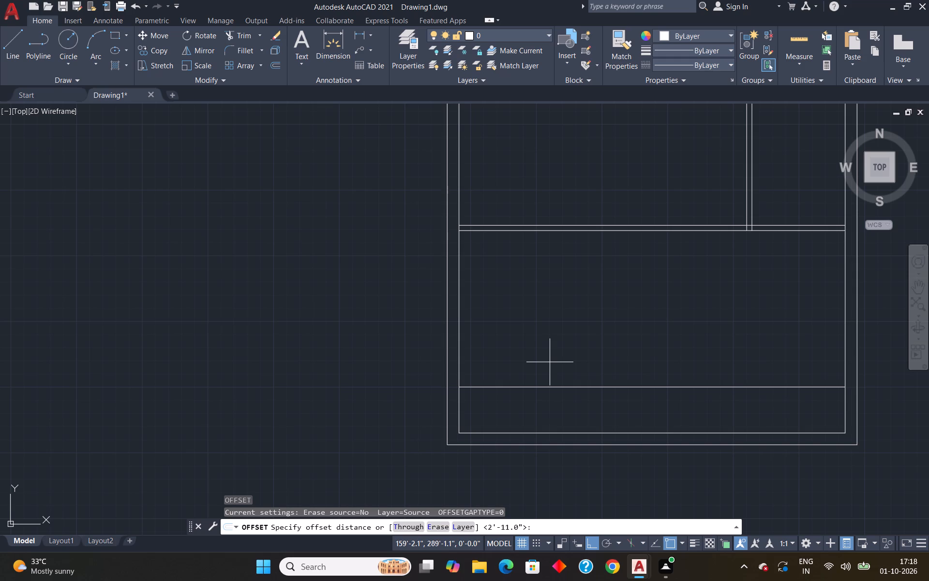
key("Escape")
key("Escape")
Extend both lines of the second cross wall at each end to the outer lines of the left and right outer walls.
type("ex")
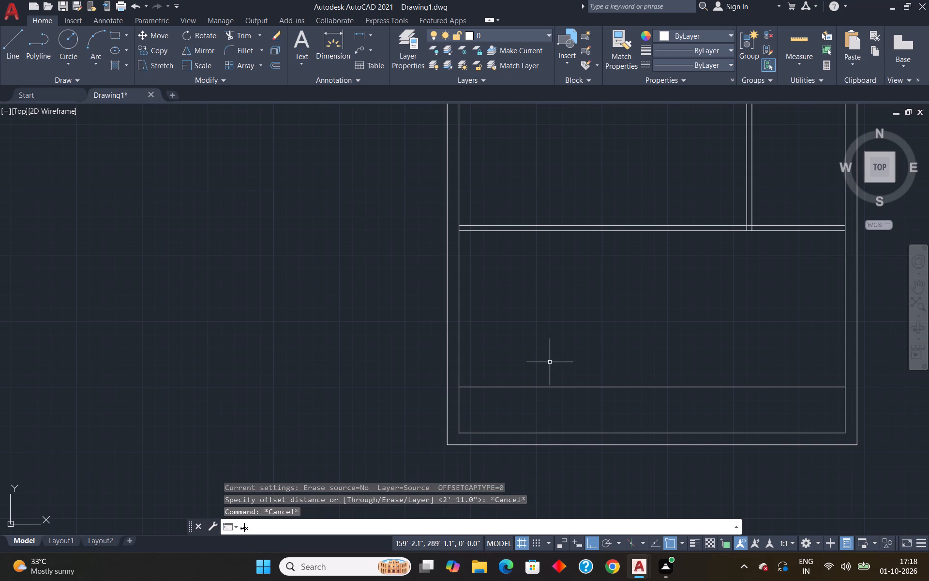
key("Return")
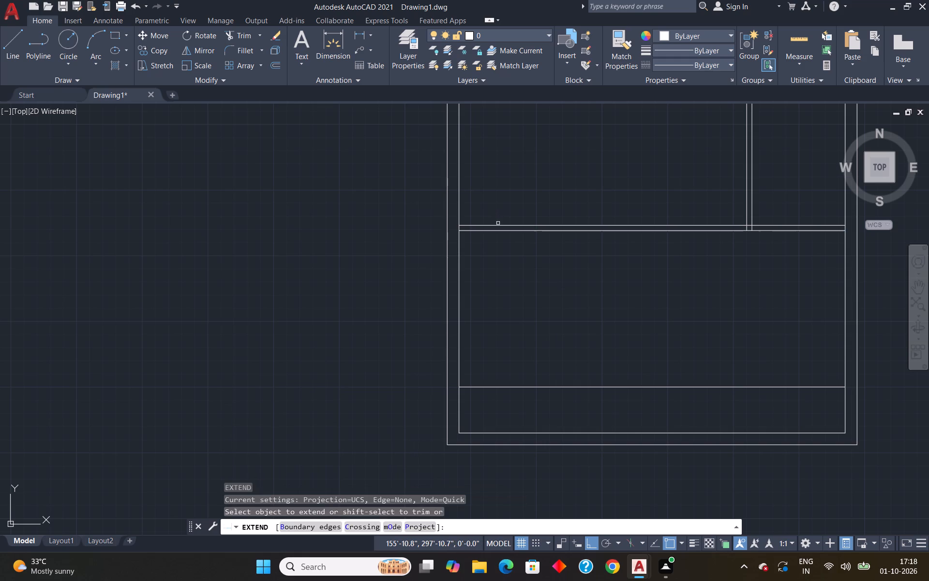
left_click(498, 229)
left_click(495, 225)
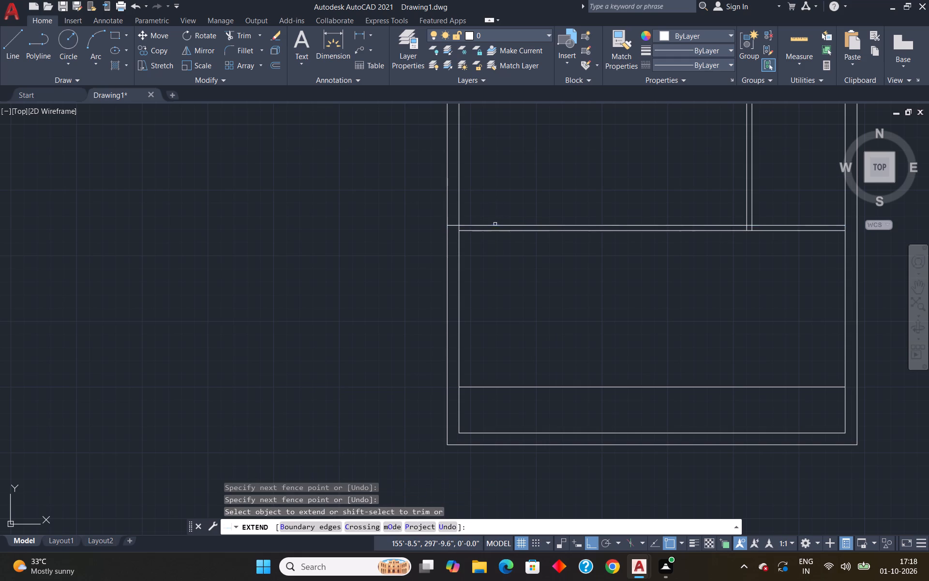
left_click(495, 229)
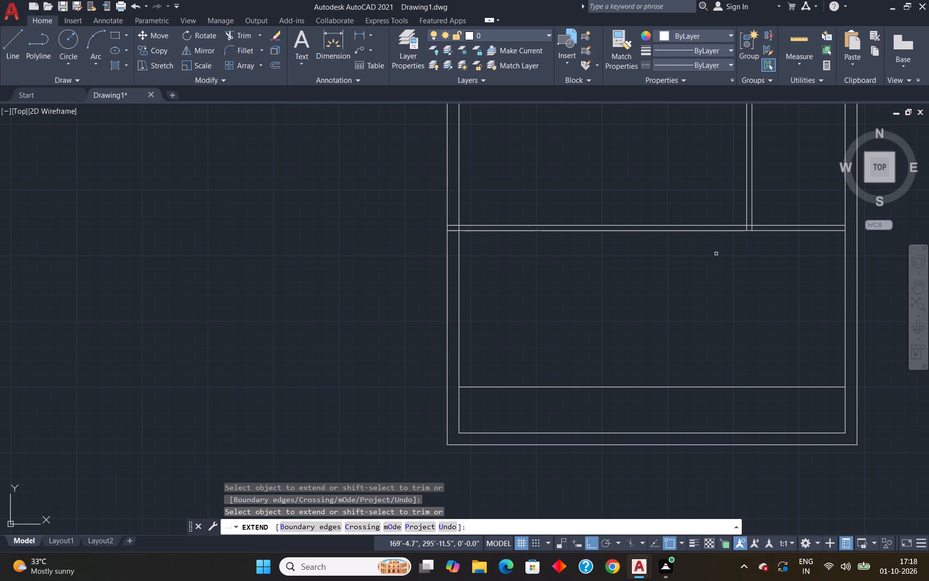
left_click(804, 226)
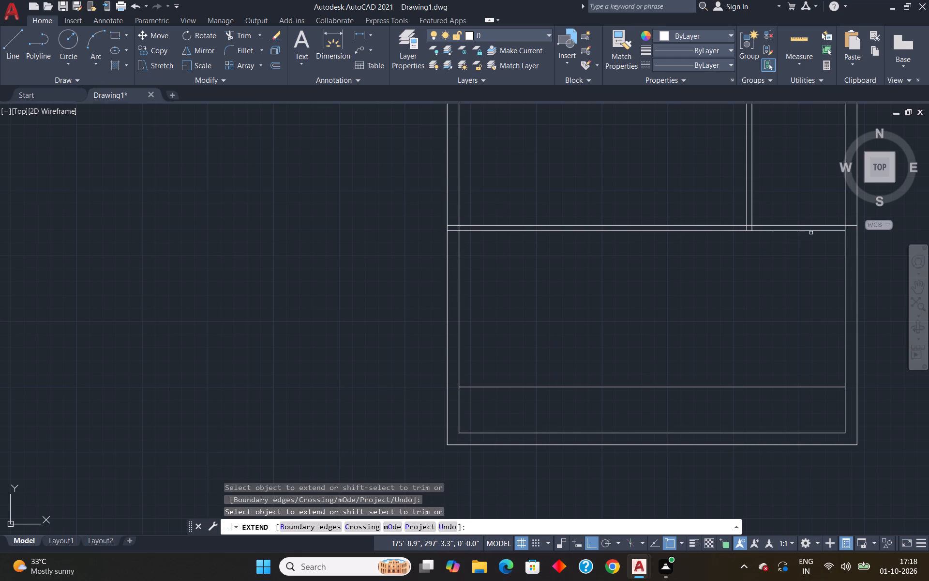
left_click(811, 232)
key("Escape")
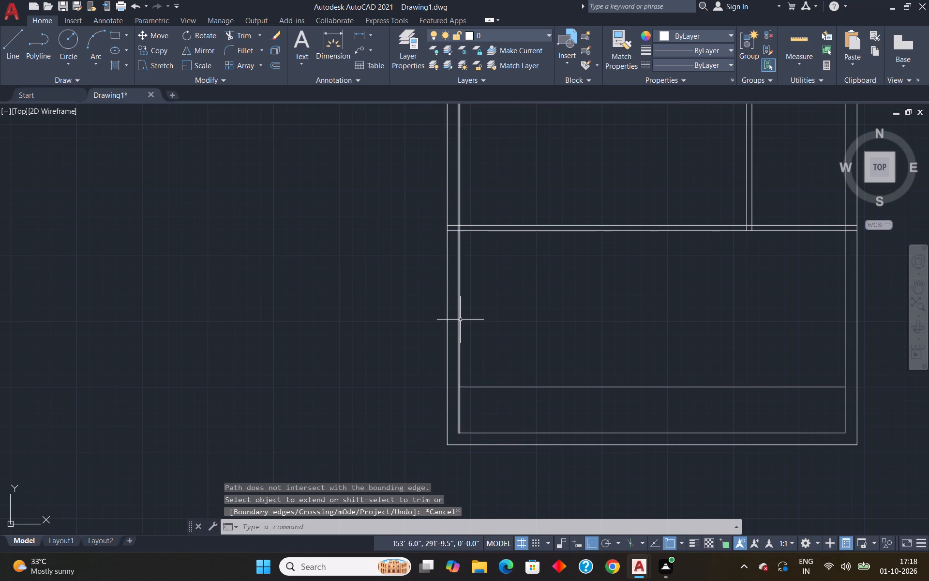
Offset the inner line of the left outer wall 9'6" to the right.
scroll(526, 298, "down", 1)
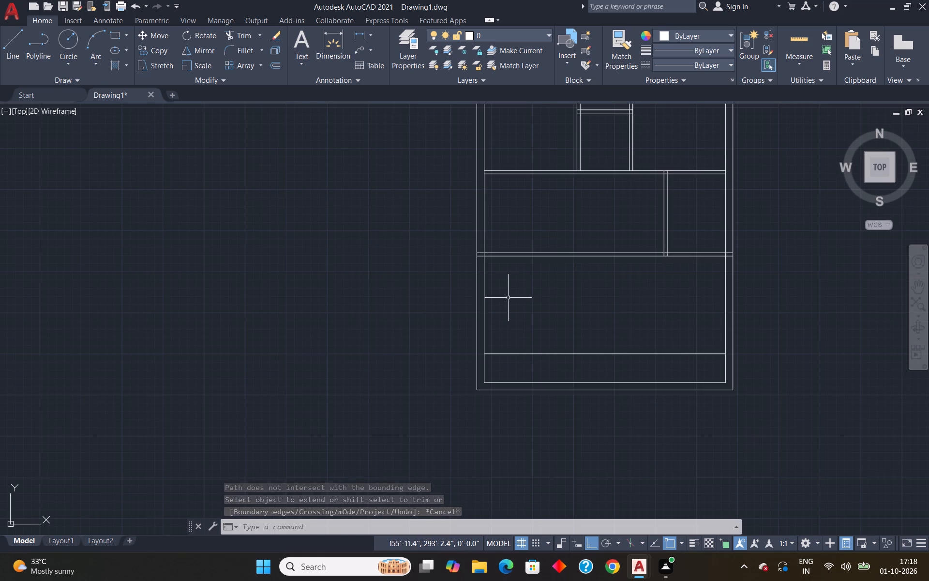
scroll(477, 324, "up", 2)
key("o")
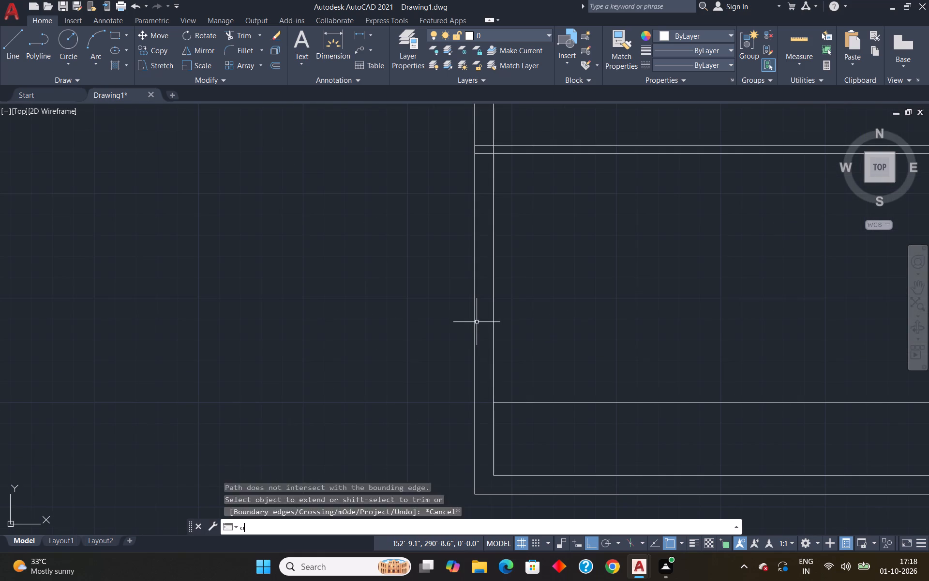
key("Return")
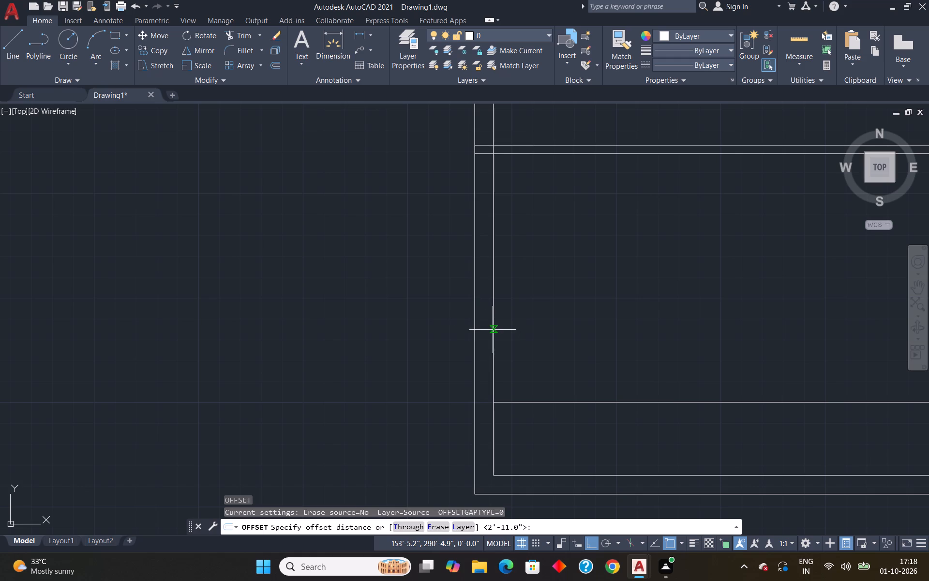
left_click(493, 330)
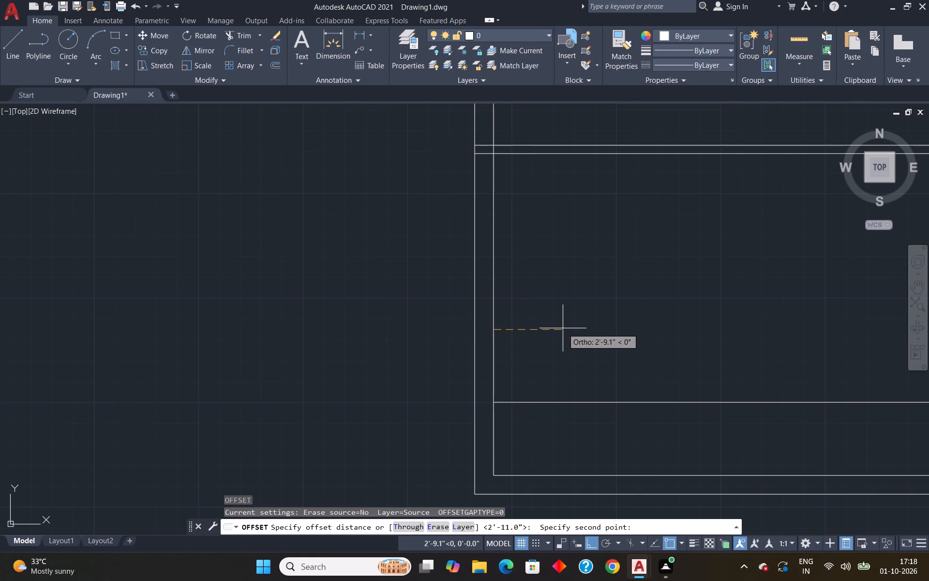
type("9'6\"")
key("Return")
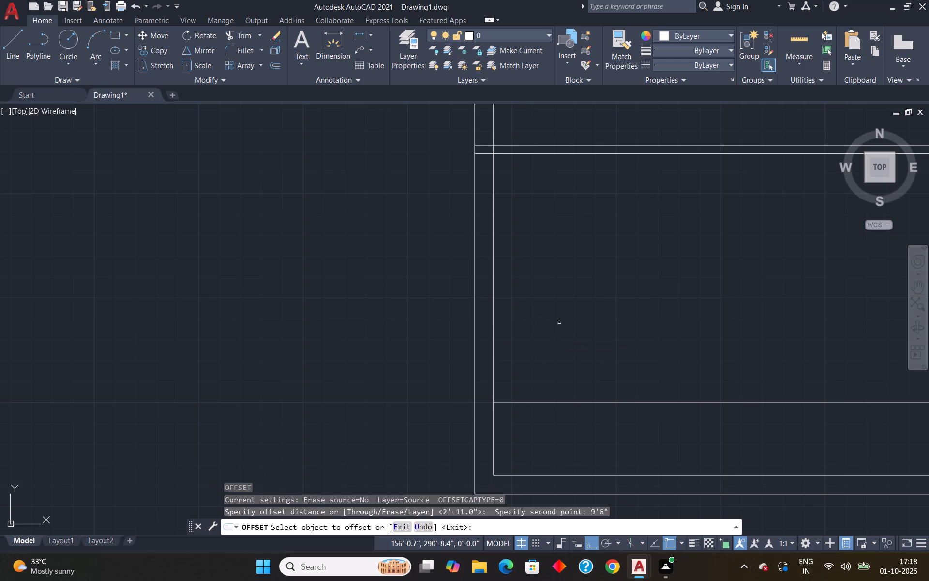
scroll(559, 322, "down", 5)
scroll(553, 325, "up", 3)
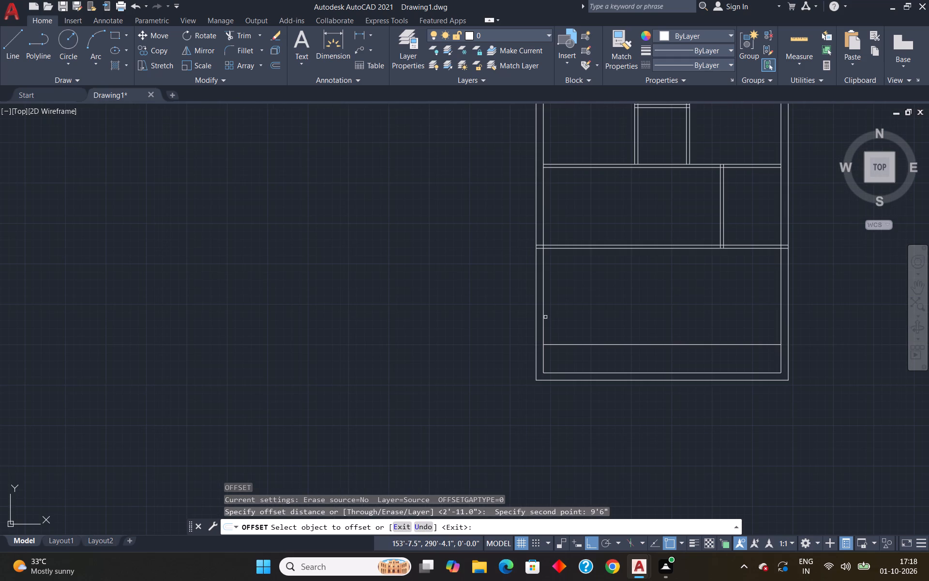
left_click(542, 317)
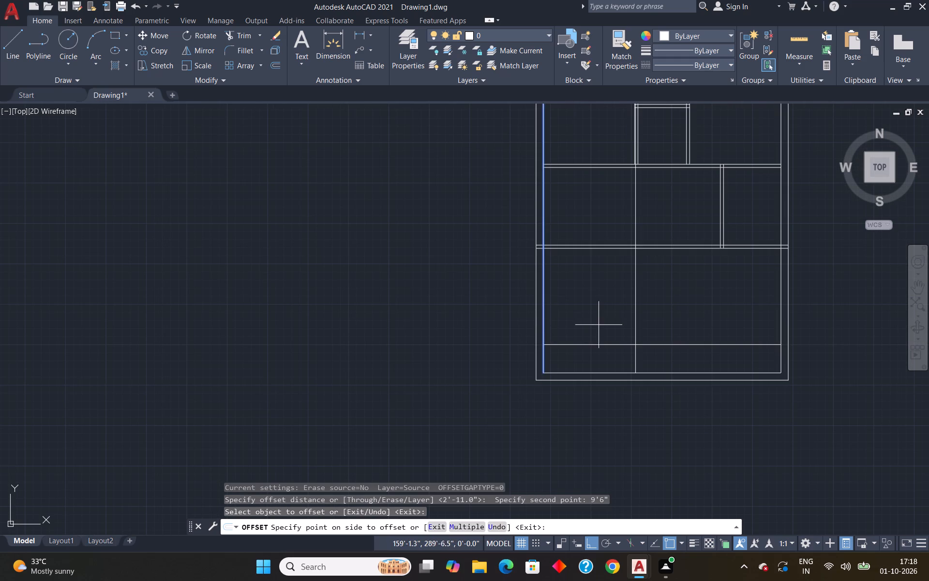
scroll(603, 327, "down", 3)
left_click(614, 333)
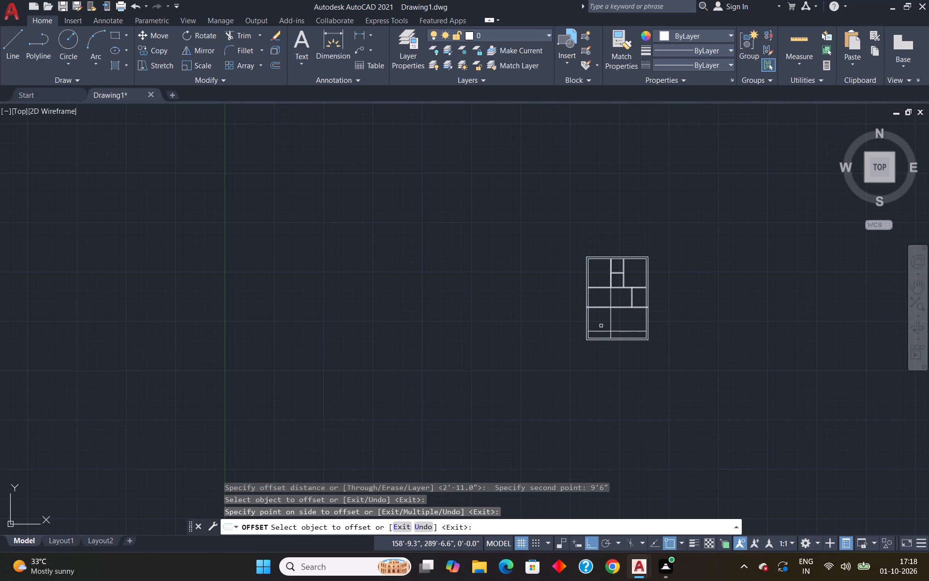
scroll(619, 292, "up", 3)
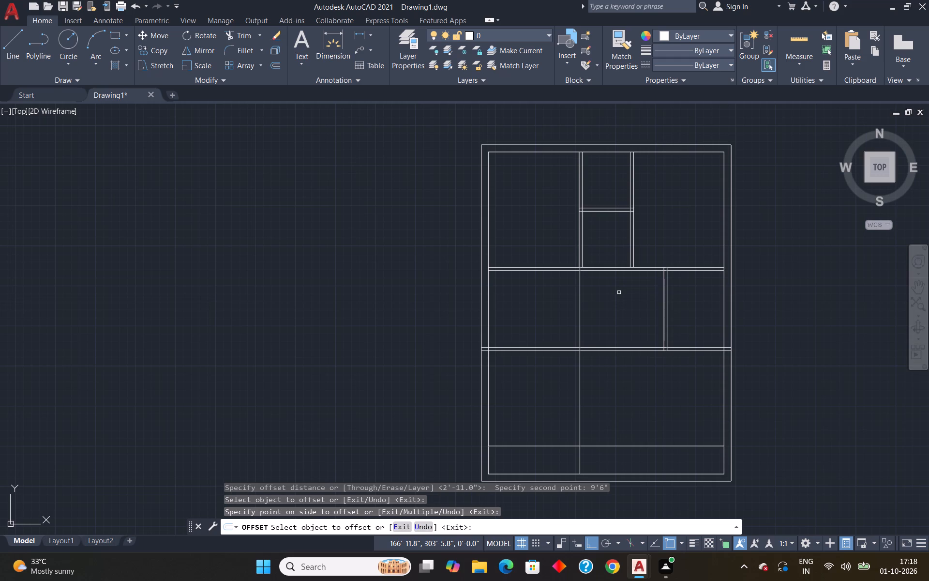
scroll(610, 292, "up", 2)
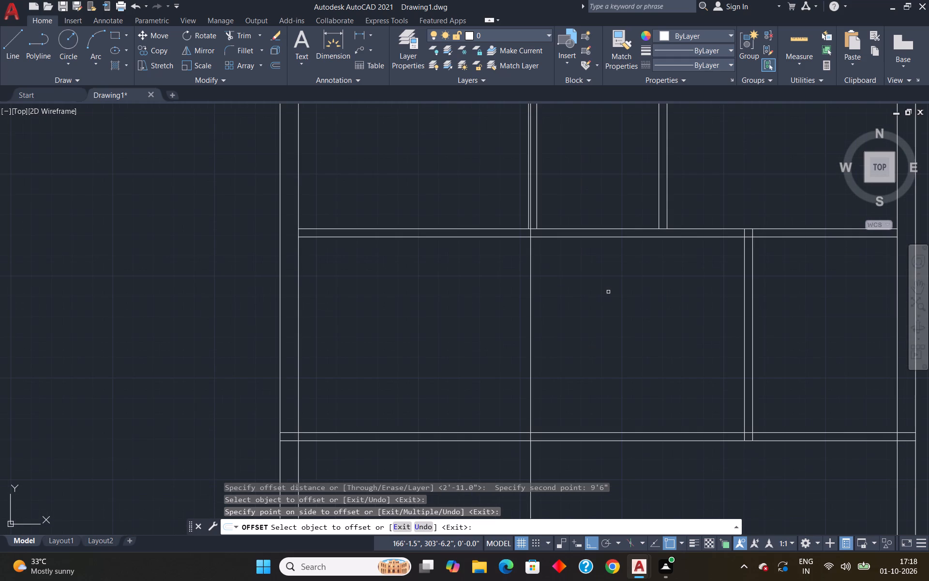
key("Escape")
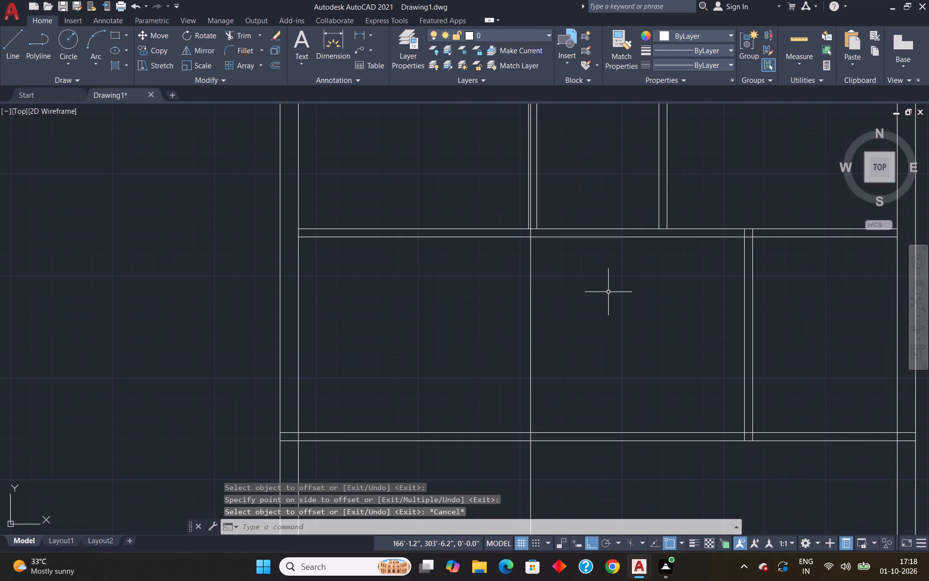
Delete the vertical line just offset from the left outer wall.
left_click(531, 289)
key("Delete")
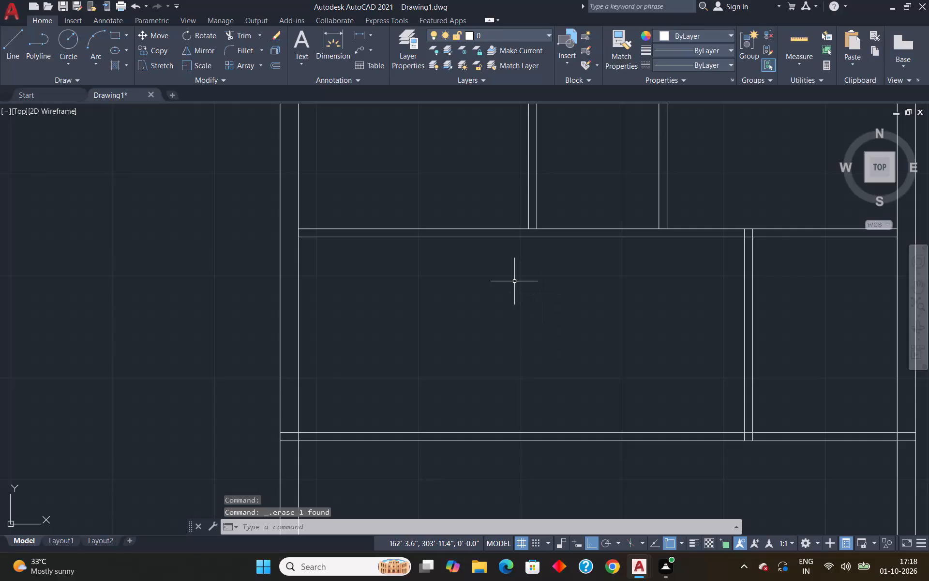
Extend the left line of the upper rooms' left vertical partition down through both cross walls to the bottom wall's inner line.
type("ex")
key("Return")
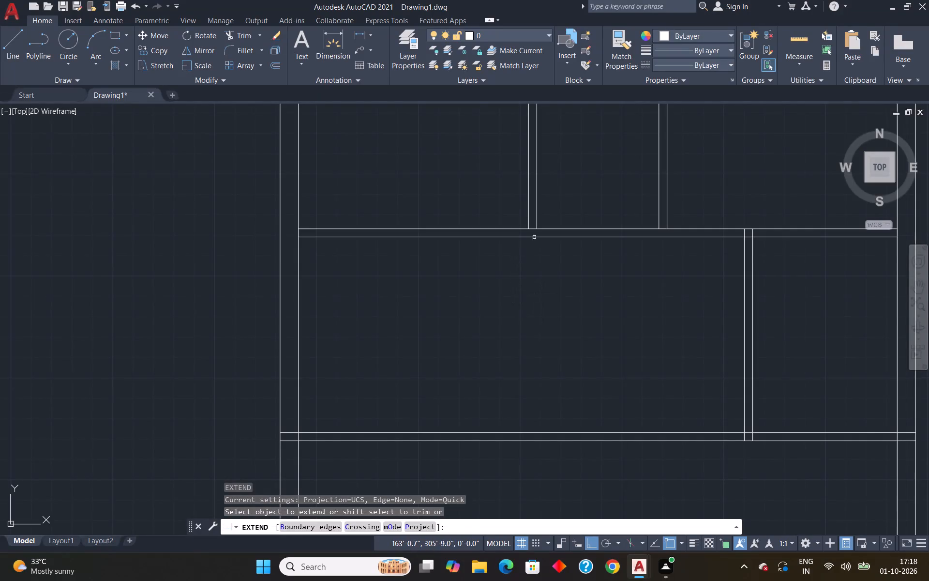
left_click(527, 215)
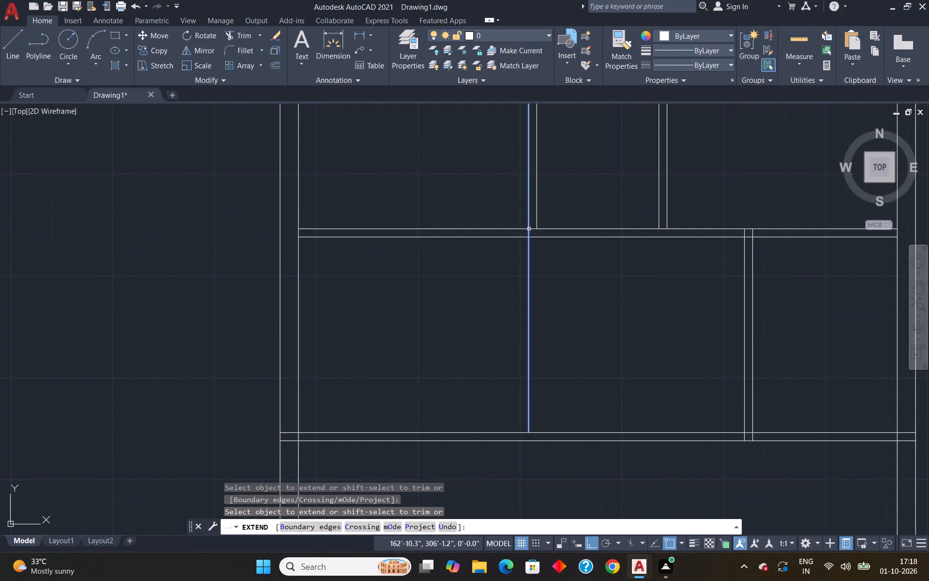
left_click(529, 230)
left_click_drag(528, 314, 525, 345)
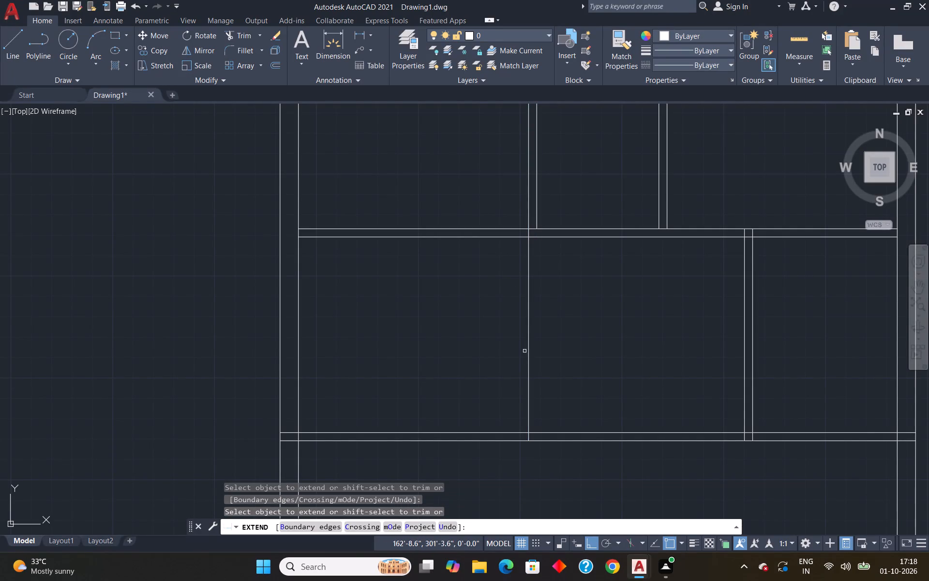
scroll(478, 317, "down", 4)
scroll(488, 330, "up", 3)
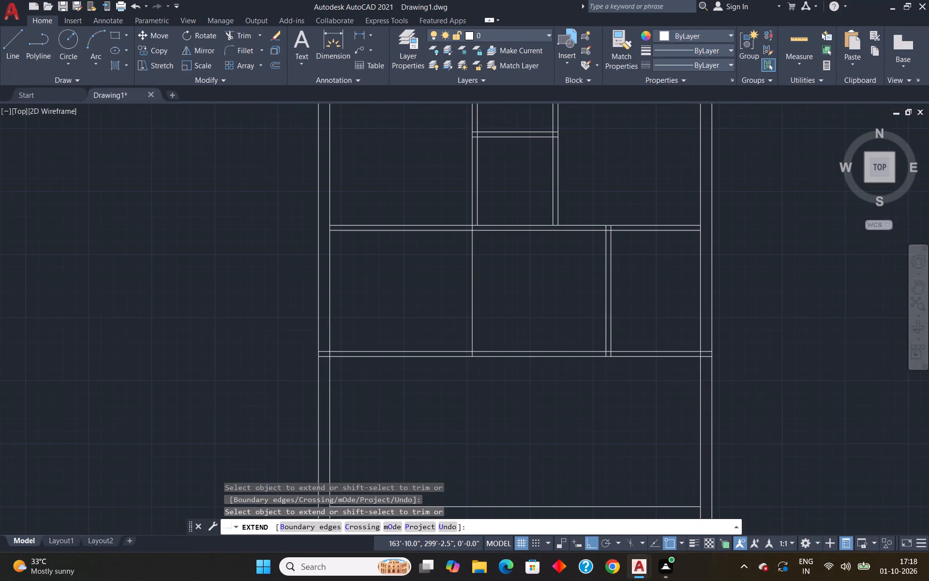
left_click(474, 345)
scroll(459, 376, "down", 4)
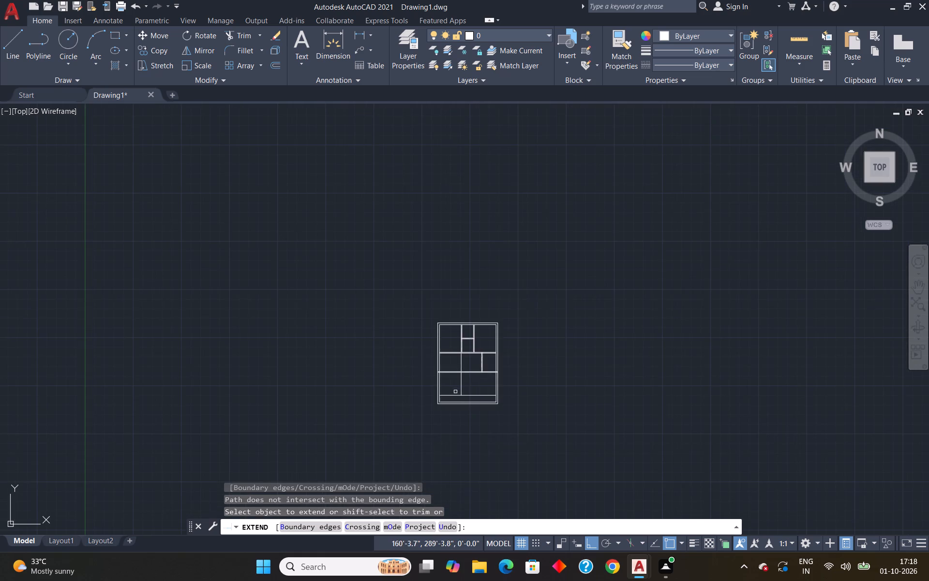
scroll(460, 396, "up", 4)
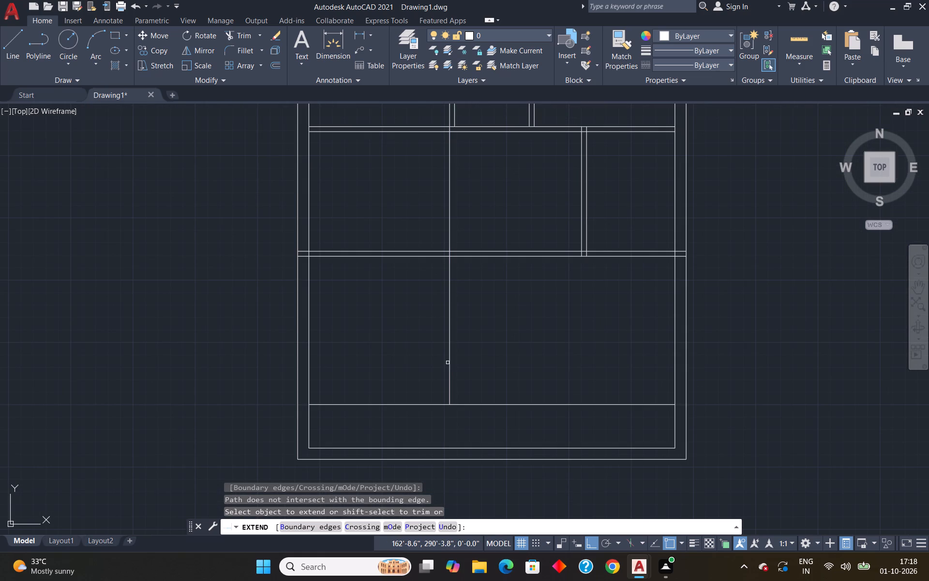
left_click(451, 379)
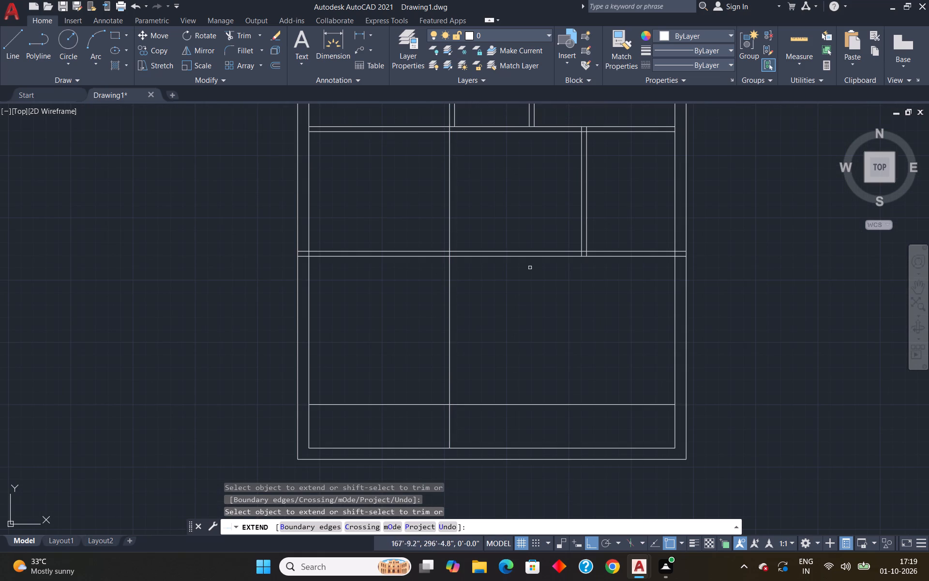
scroll(565, 247, "down", 3)
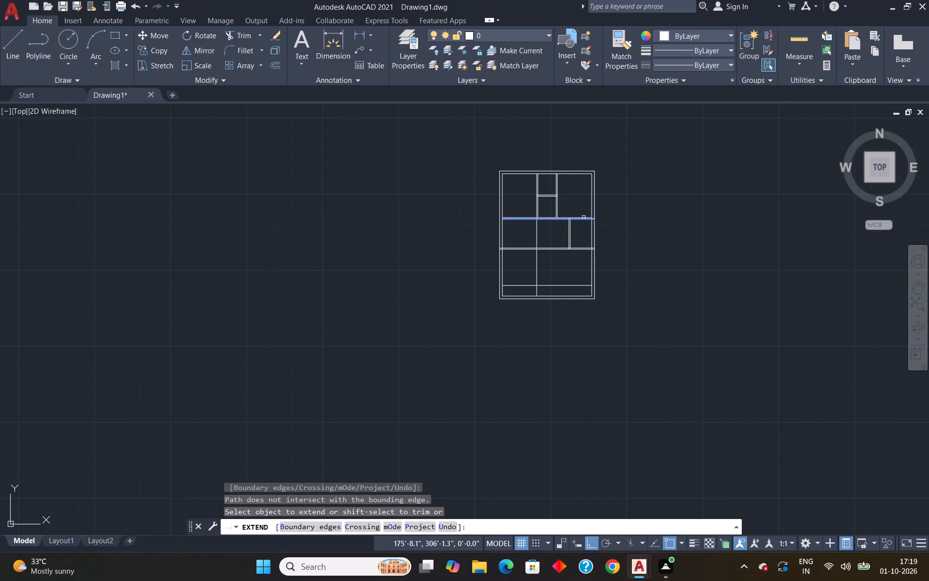
Extend the left line of the upper rooms' right vertical partition down through both cross walls to the bottom wall's inner line.
scroll(563, 211, "up", 4)
left_click(509, 247)
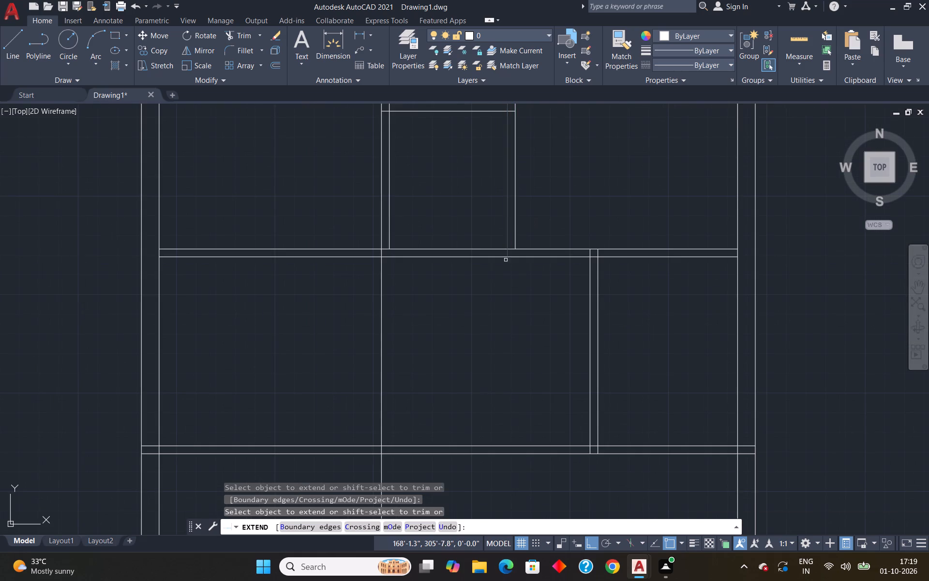
left_click(507, 251)
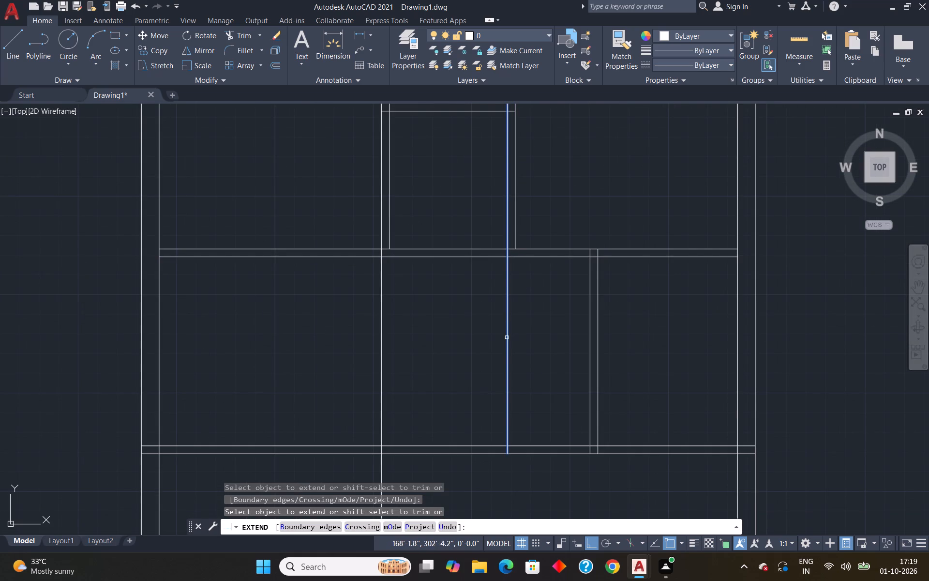
left_click(507, 370)
scroll(507, 366, "down", 4)
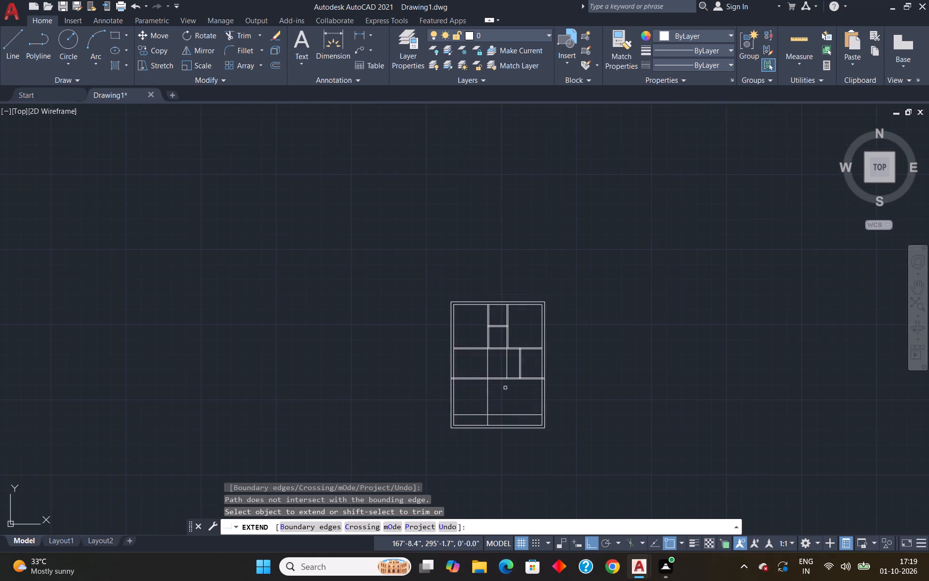
scroll(507, 374, "up", 3)
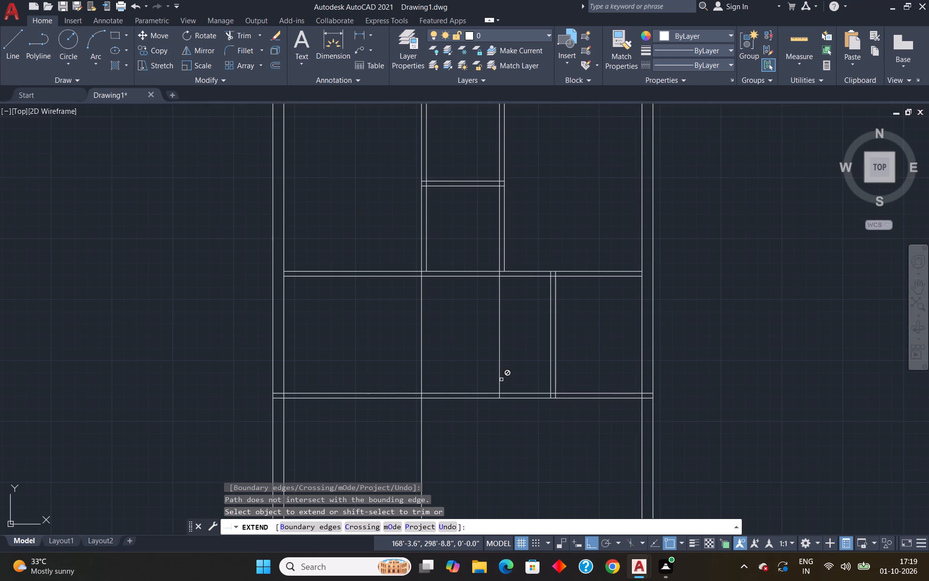
scroll(496, 398, "up", 4)
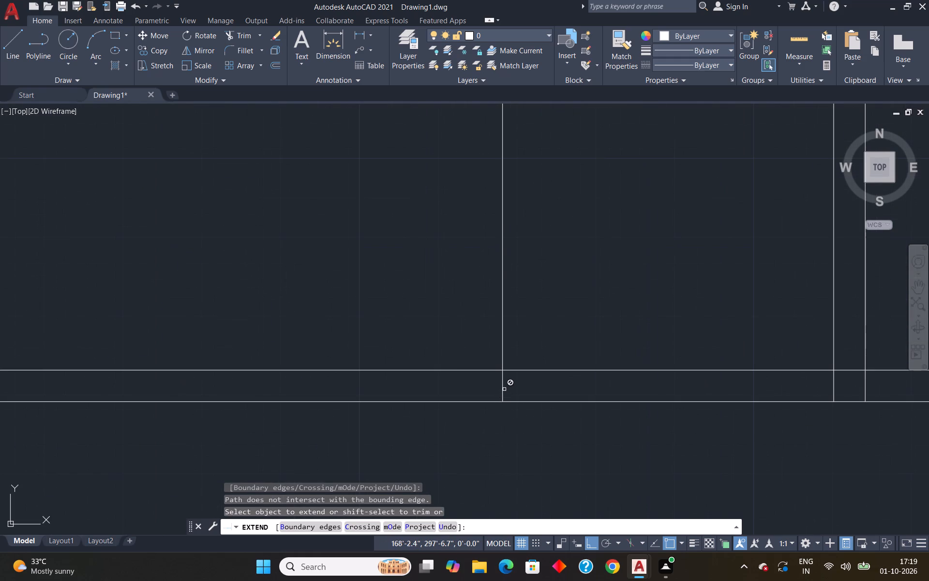
scroll(504, 389, "down", 5)
left_click(505, 389)
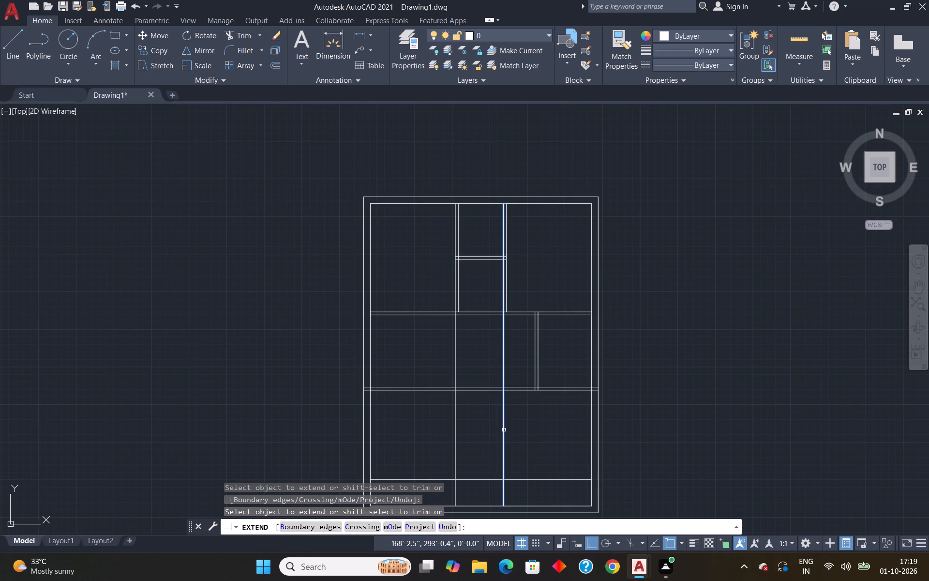
left_click(504, 430)
scroll(504, 428, "down", 4)
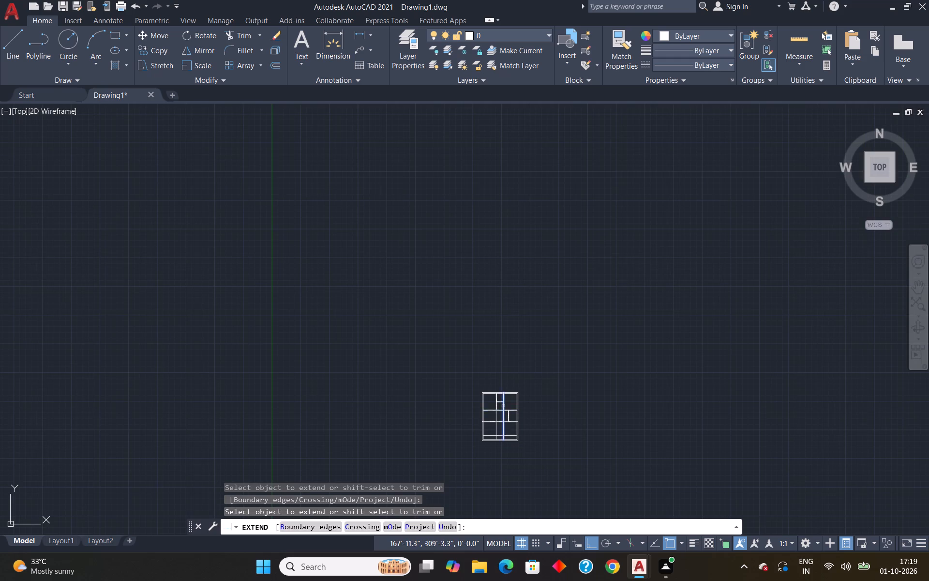
Extend the right line of the upper rooms' right vertical partition down through both cross walls to the bottom wall's inner line.
scroll(503, 406, "up", 4)
left_click(497, 412)
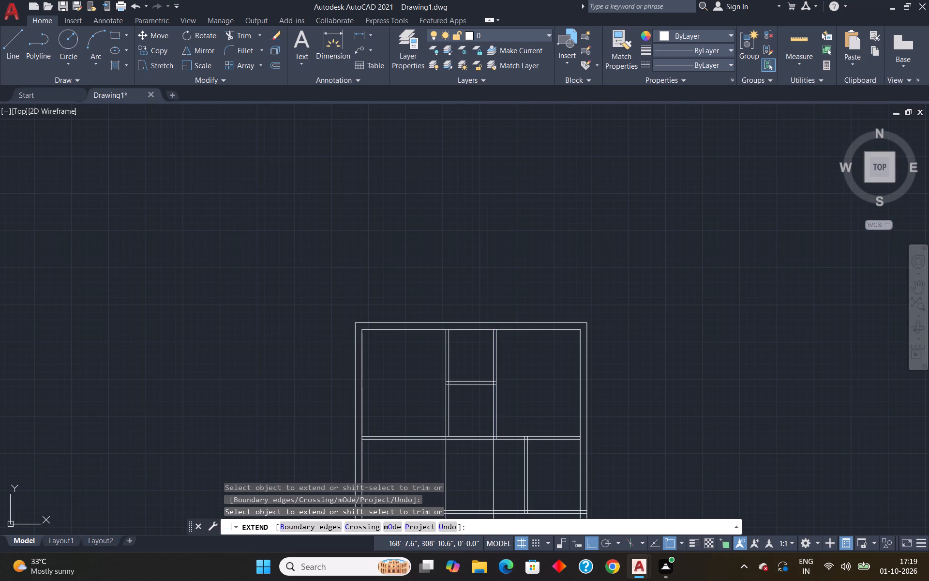
left_click(497, 439)
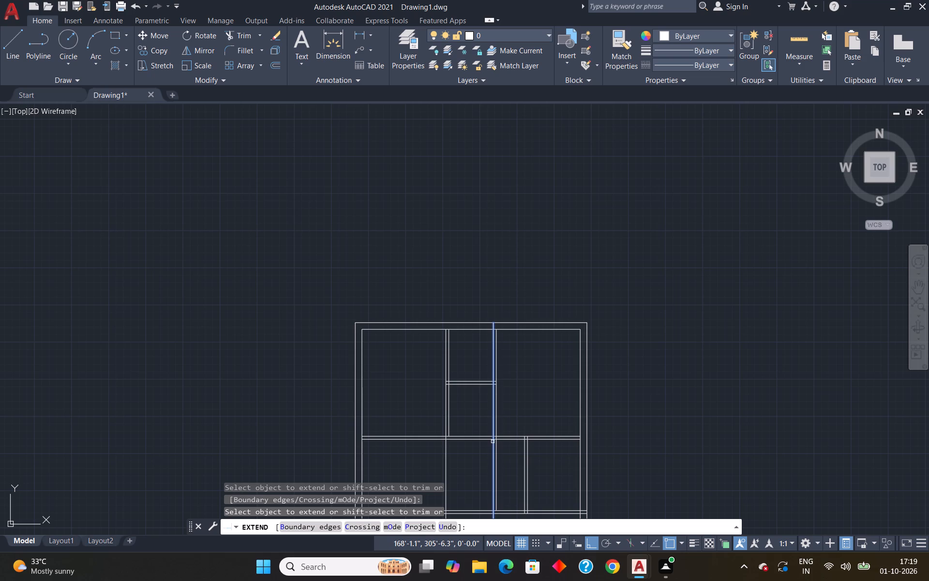
left_click(498, 466)
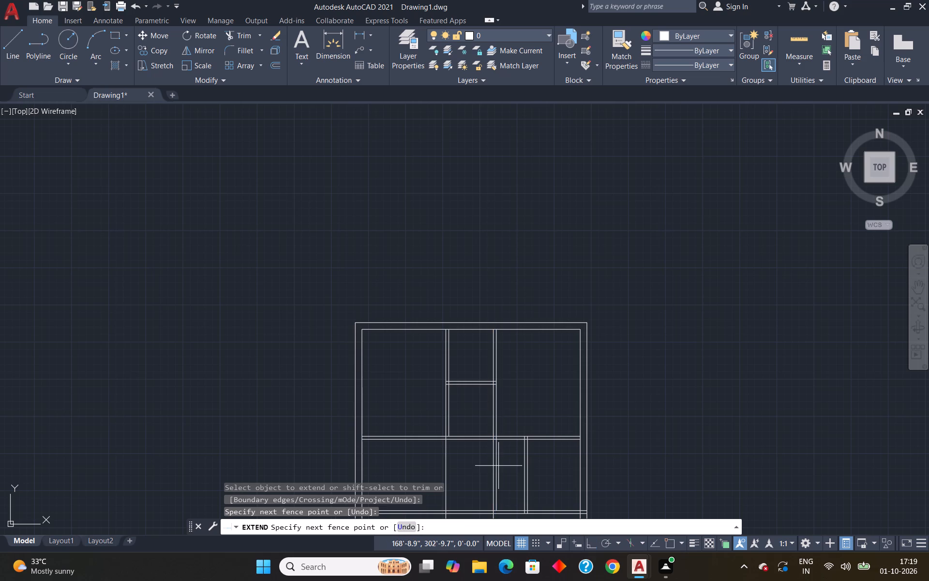
scroll(497, 451, "down", 4)
scroll(494, 480, "up", 3)
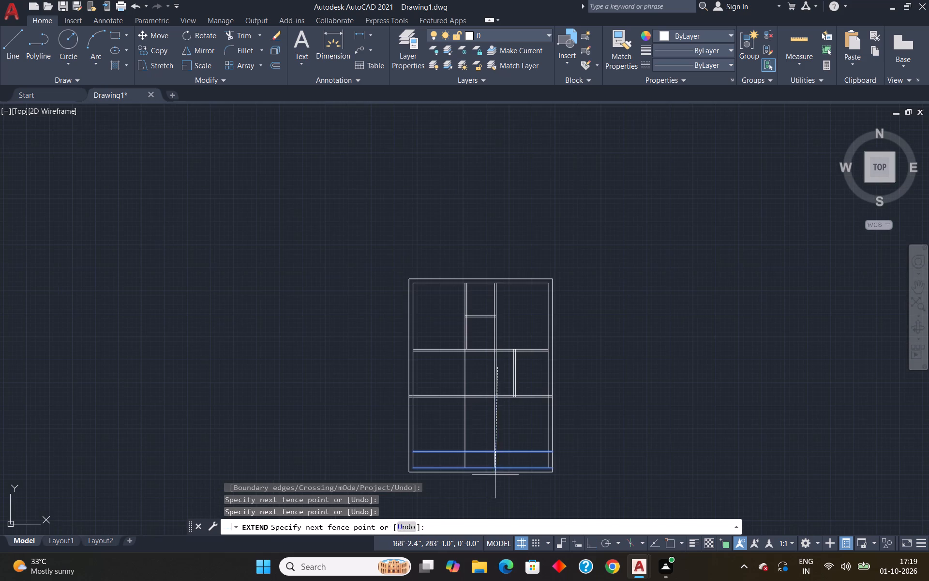
scroll(498, 454, "up", 2)
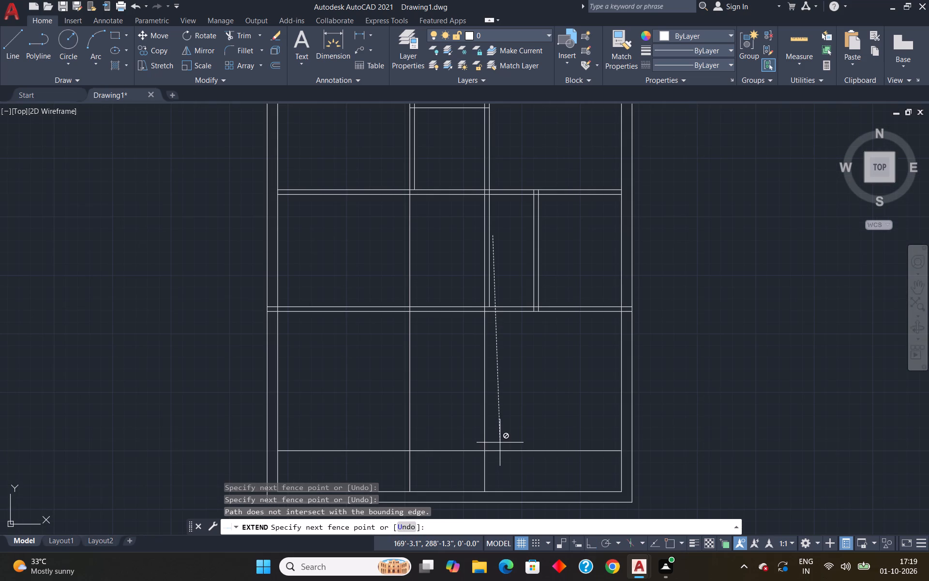
key("Escape")
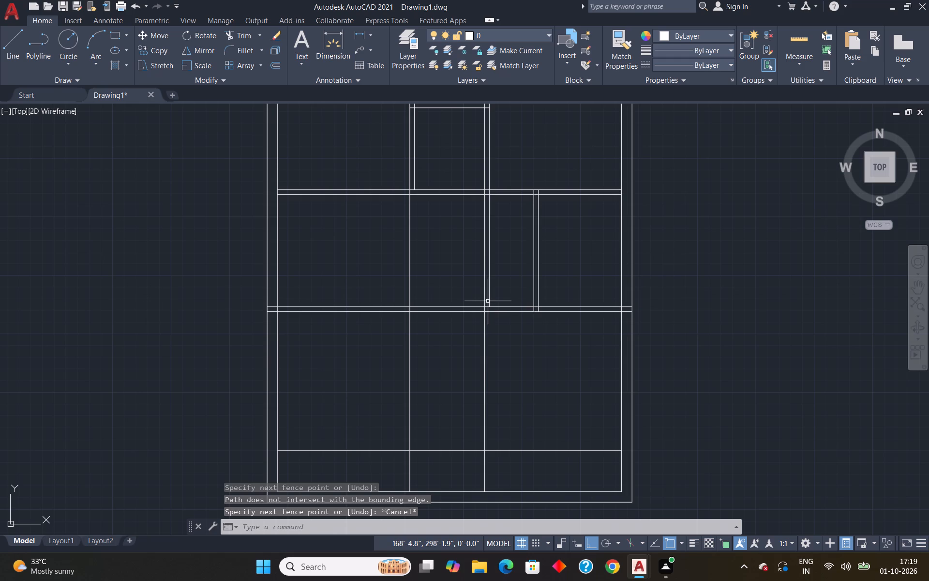
key("e")
key("x")
key("Return")
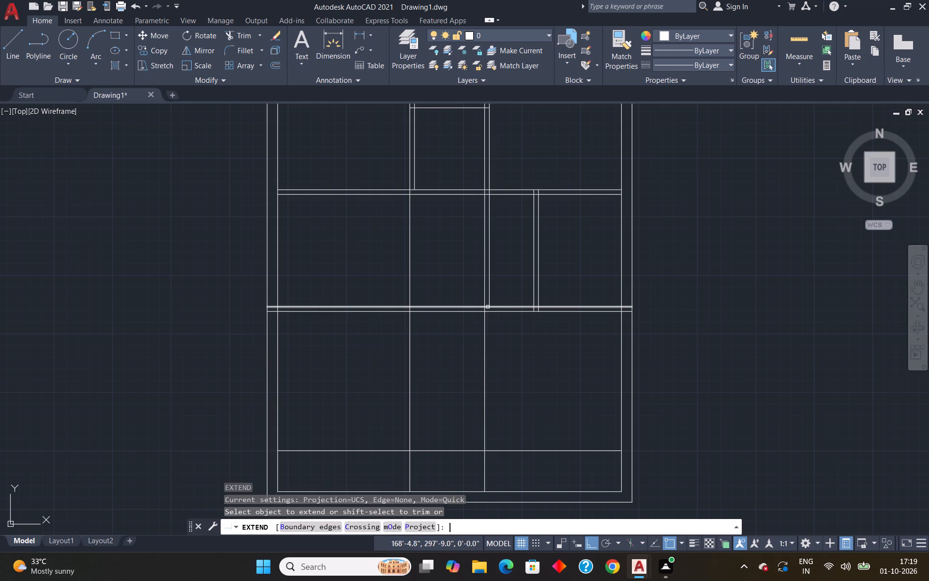
left_click(491, 296)
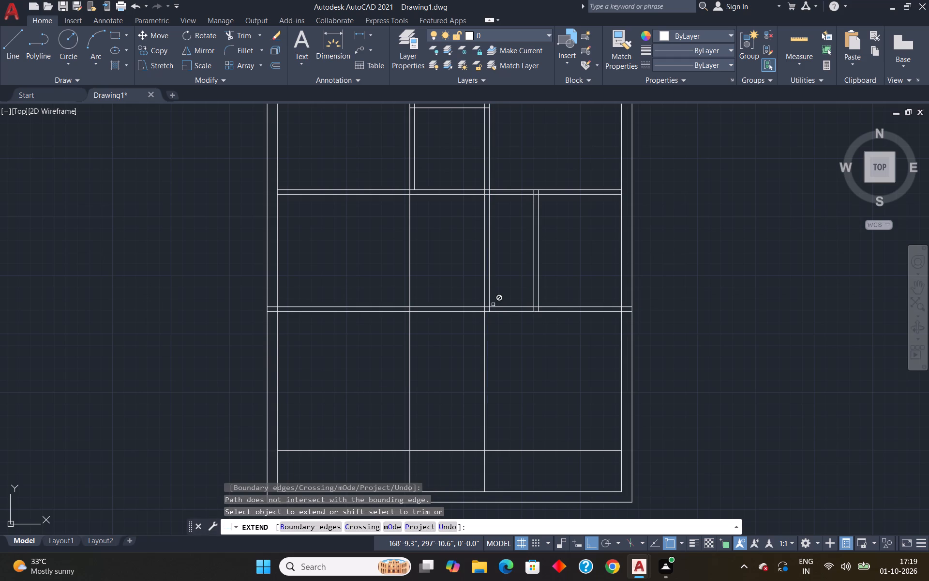
left_click(489, 295)
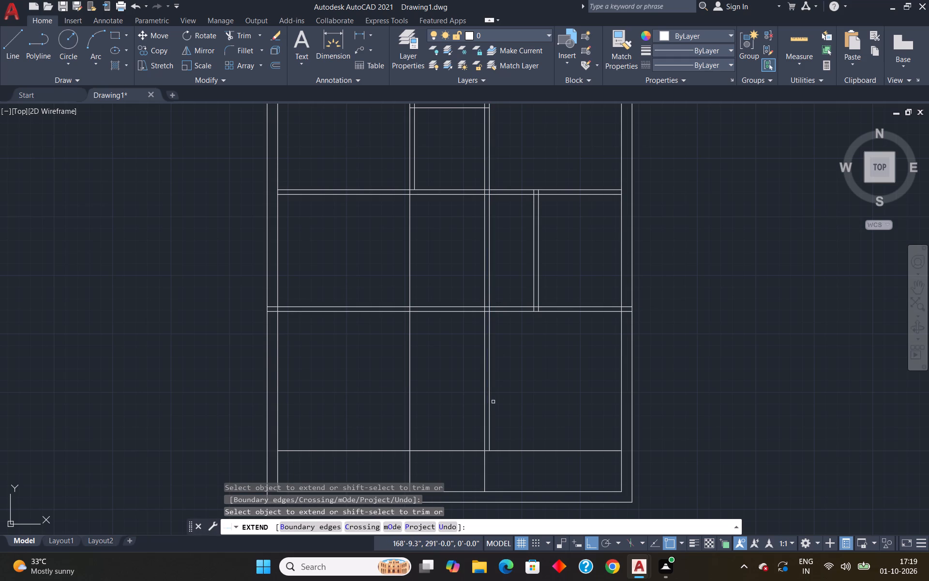
left_click(490, 408)
key("Escape")
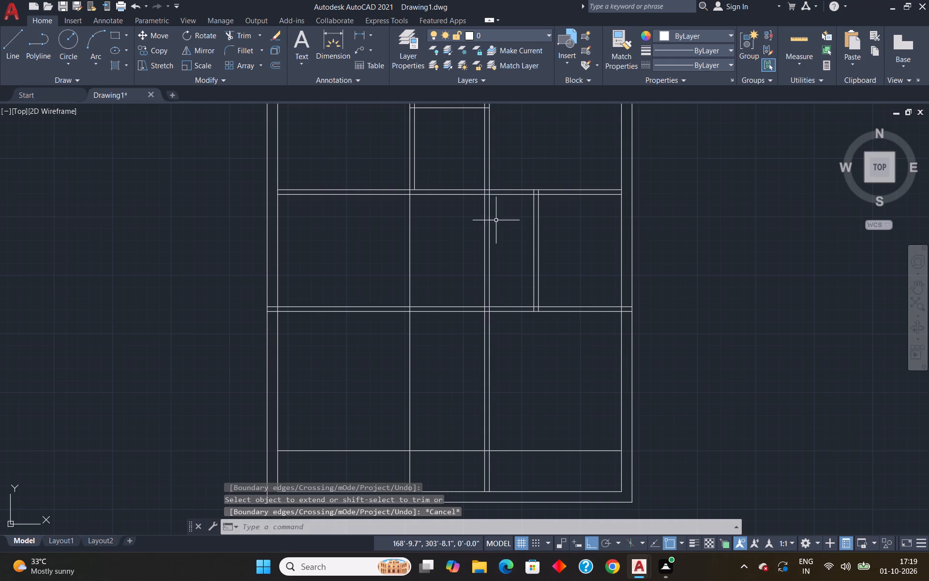
Quick-measure the widths and heights of the lower-left room and the middle area between the two partitions.
left_click(808, 37)
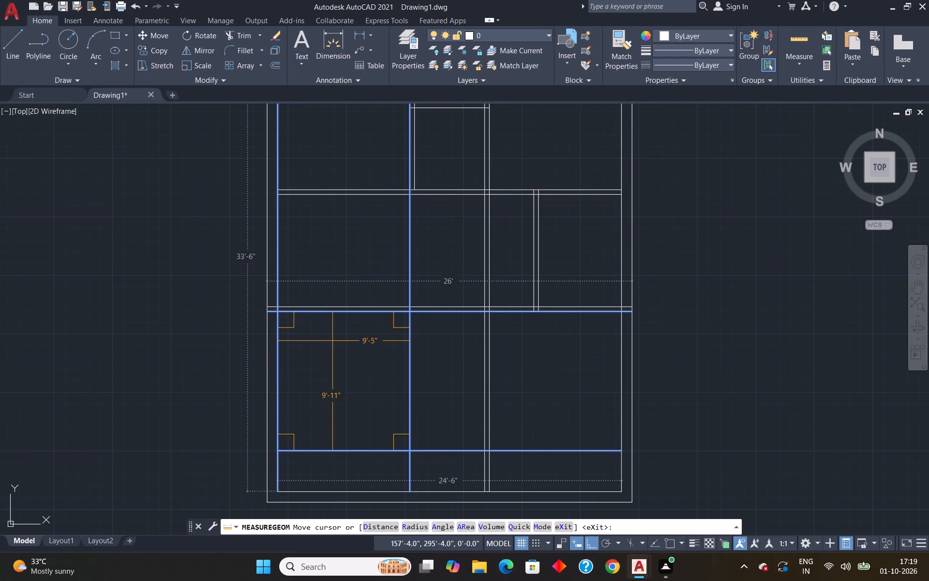
scroll(353, 204, "down", 3)
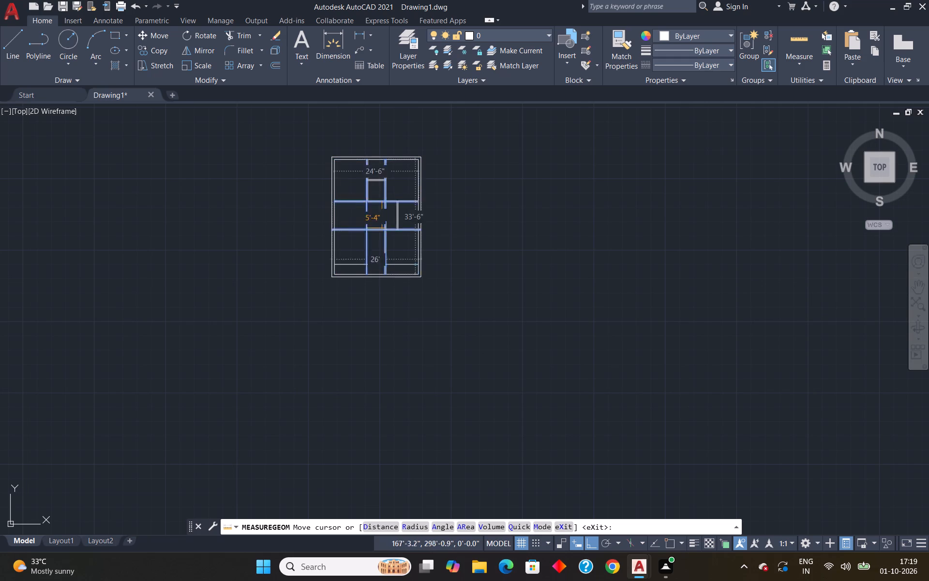
key("Escape")
Extend the right line of the upper rooms' left vertical partition down through both cross walls to the bottom wall's inner line.
scroll(376, 219, "up", 2)
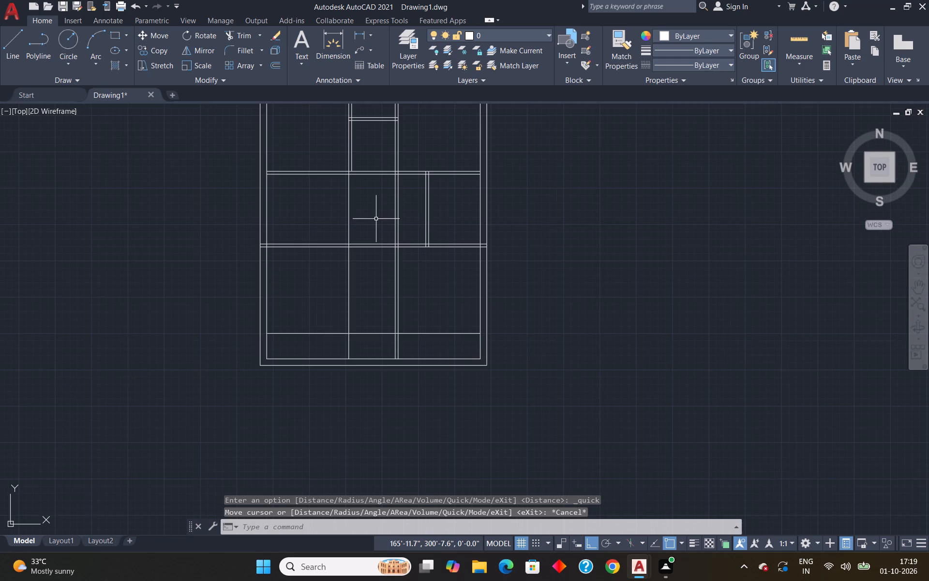
type("ex")
key("Return")
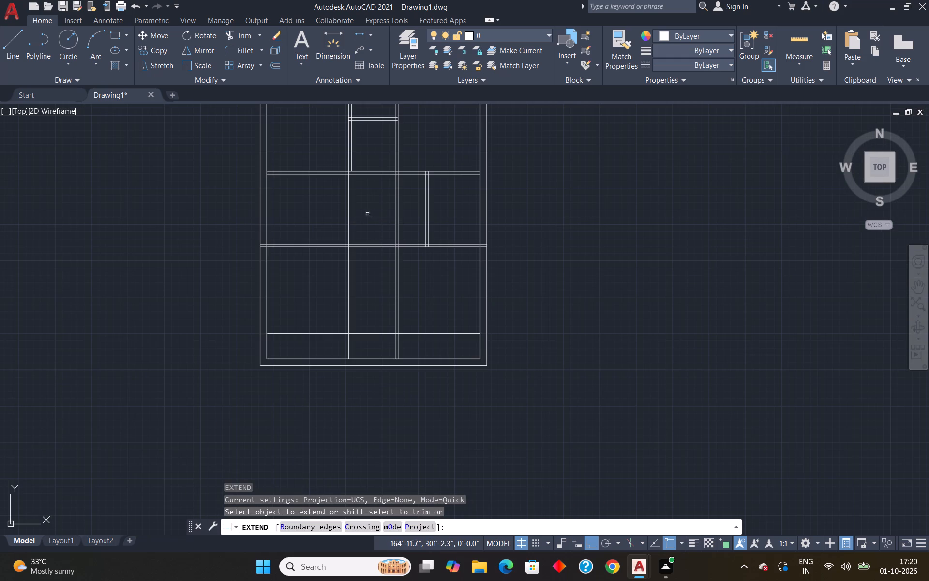
left_click(351, 161)
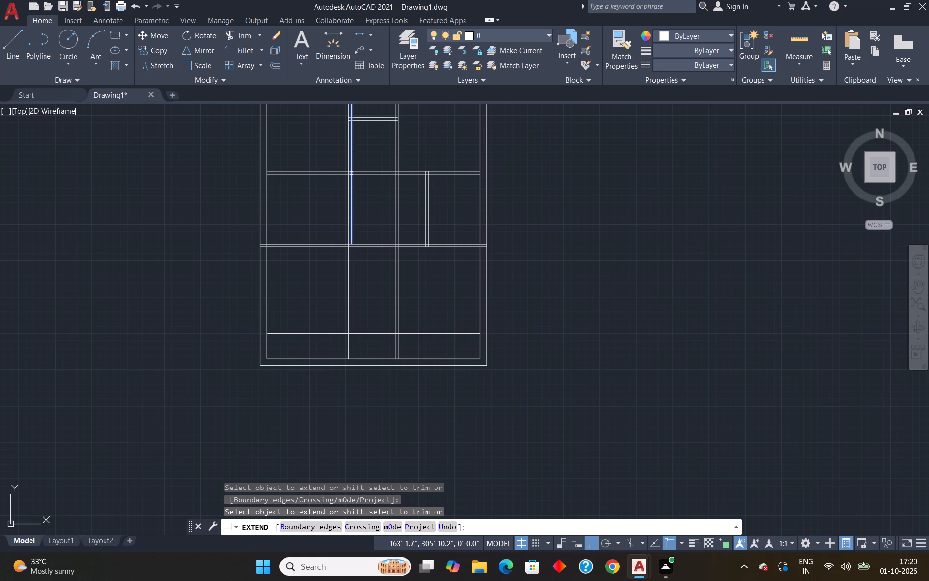
left_click(351, 173)
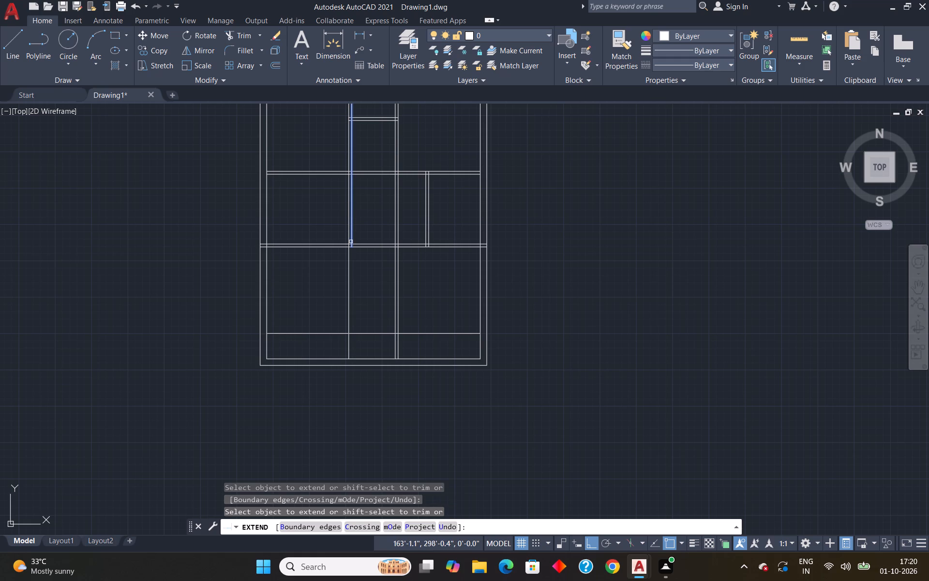
left_click(352, 227)
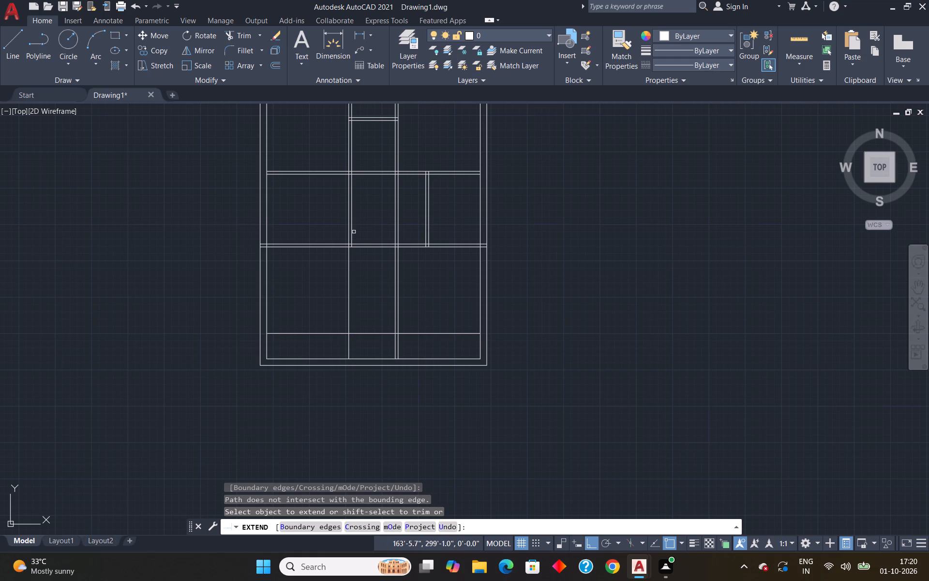
left_click(350, 222)
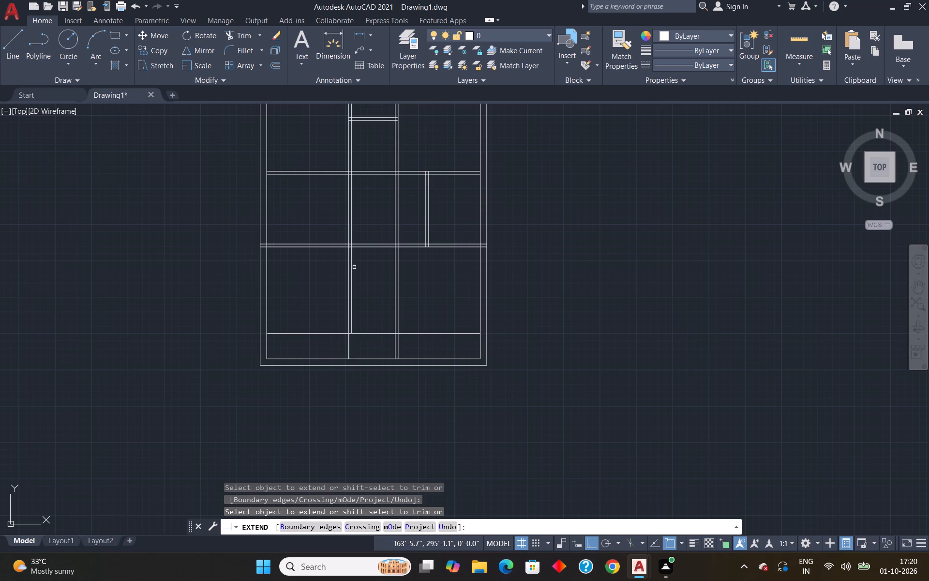
left_click(352, 264)
key("Escape")
Trim away the segments of both extended vertical partitions that lie between the first and second cross walls.
scroll(365, 253, "down", 2)
scroll(345, 248, "up", 2)
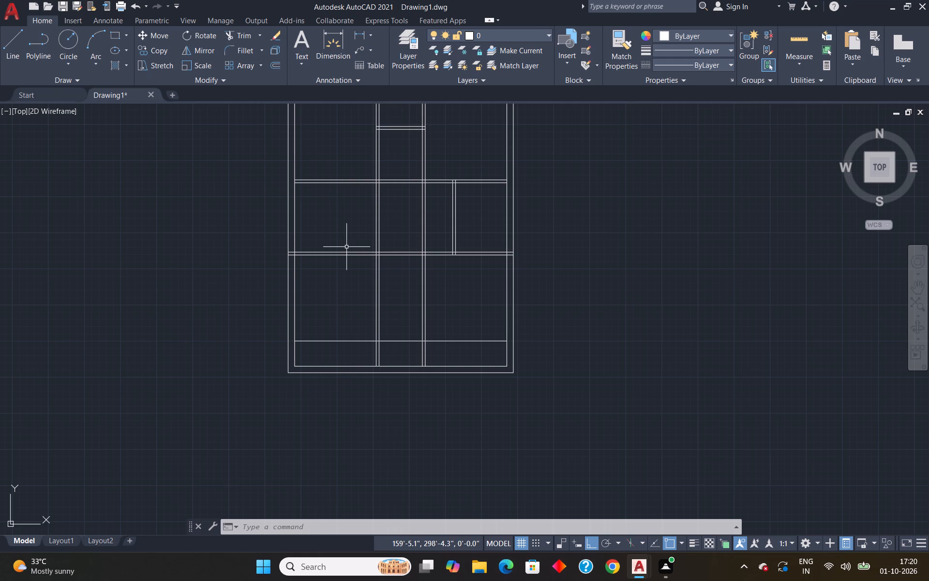
type("tr")
key("Return")
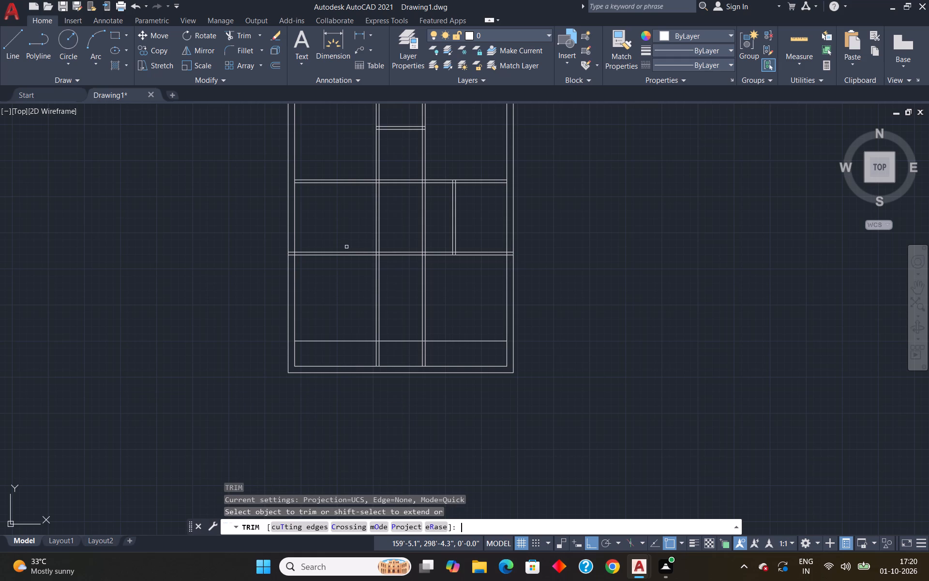
left_click_drag(441, 209, 357, 217)
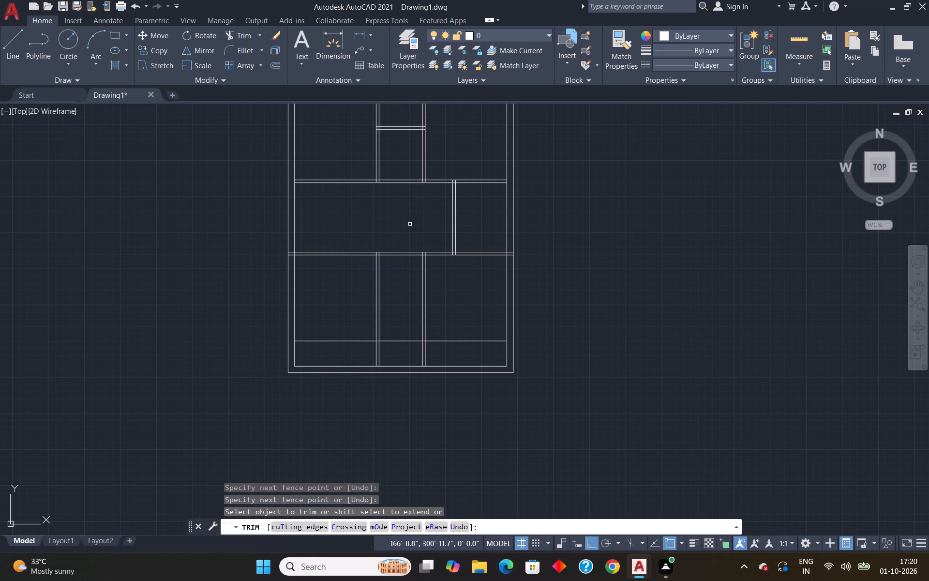
key("Escape")
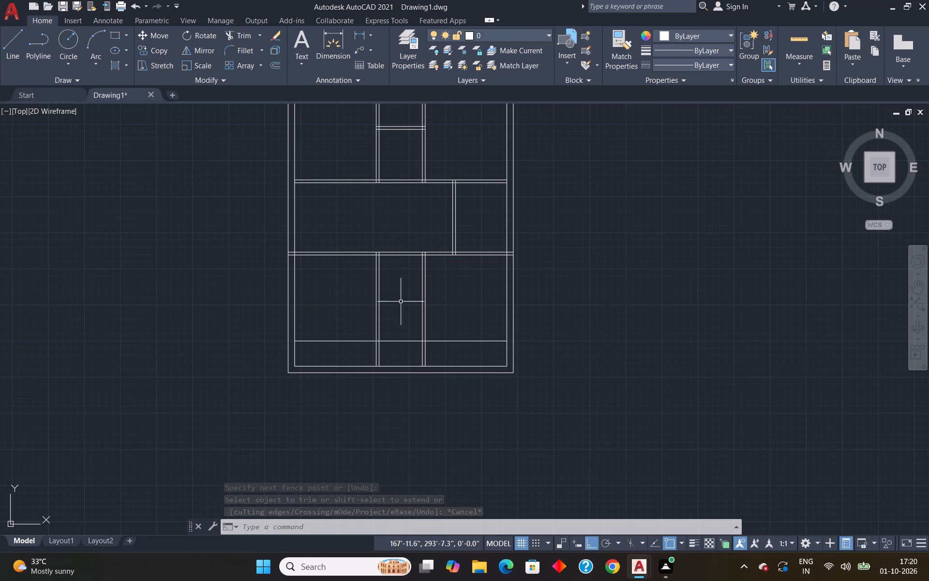
Offset the horizontal line of the bottom strip 4" upward.
scroll(333, 352, "up", 2)
key("o")
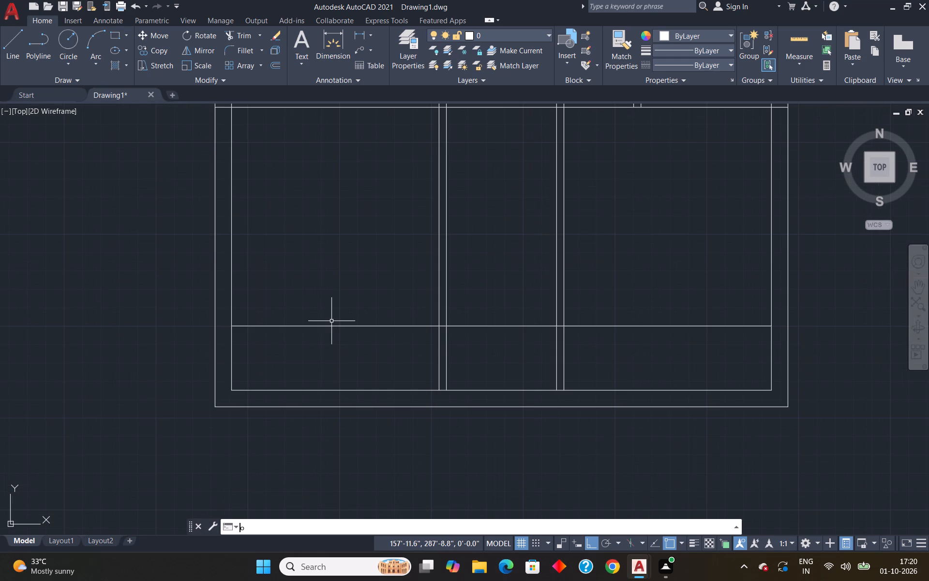
key("Return")
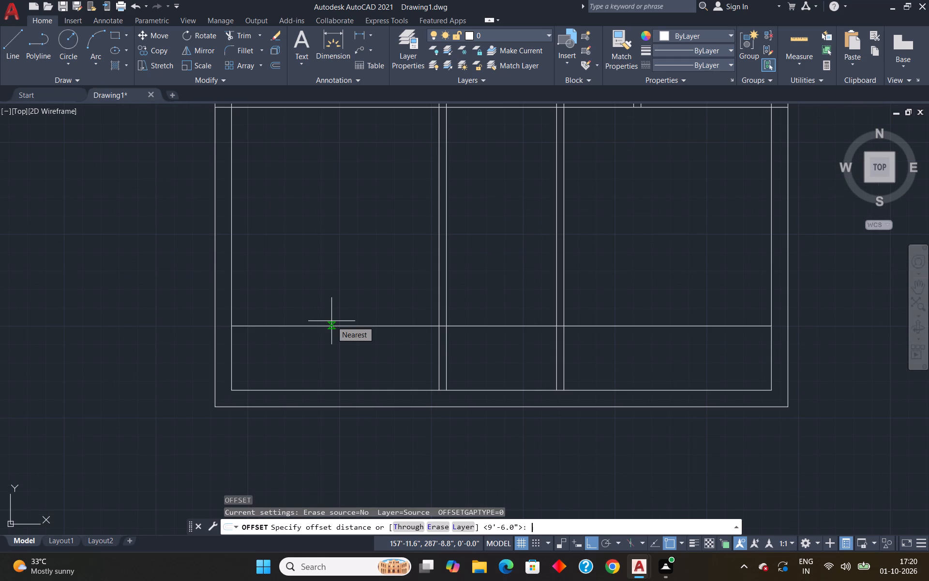
type("4\"")
key("Return")
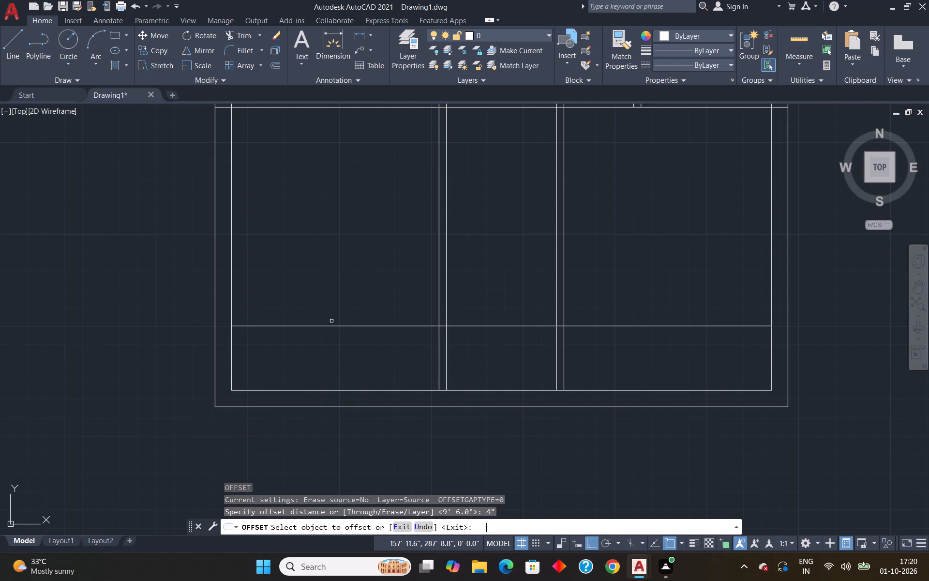
left_click(321, 324)
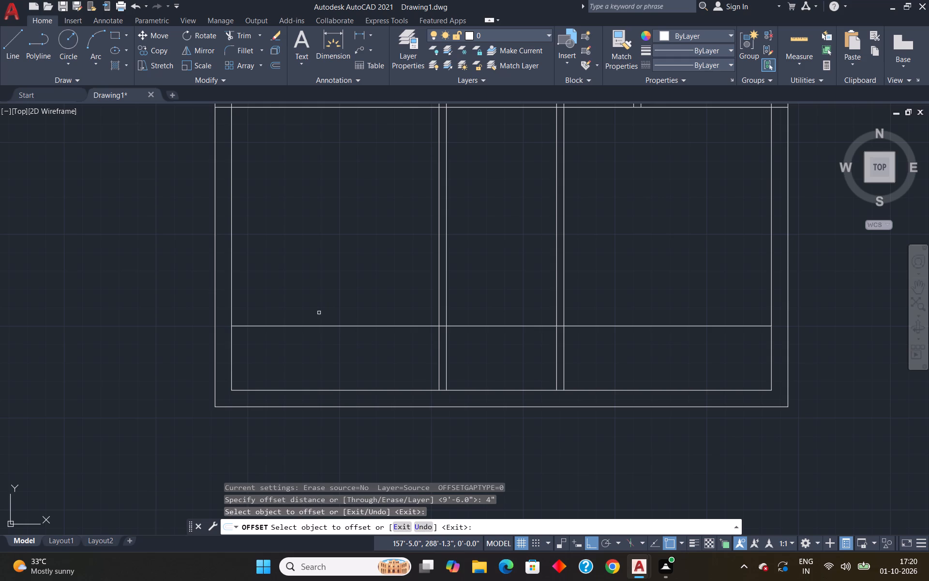
left_click(314, 325)
left_click(313, 291)
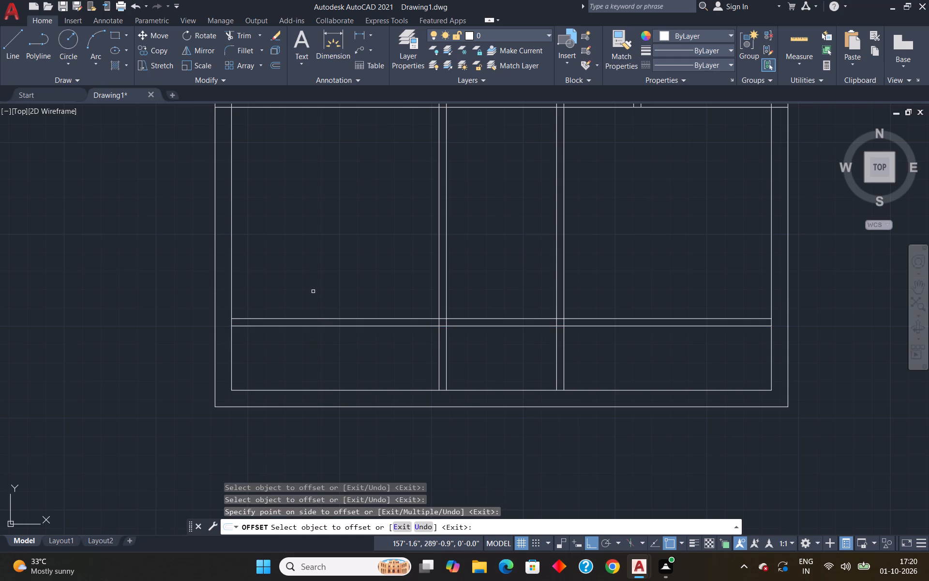
Quick-measure the widths and heights of the lower-left room, the central room between the cross walls and the upper-right room.
key("Escape")
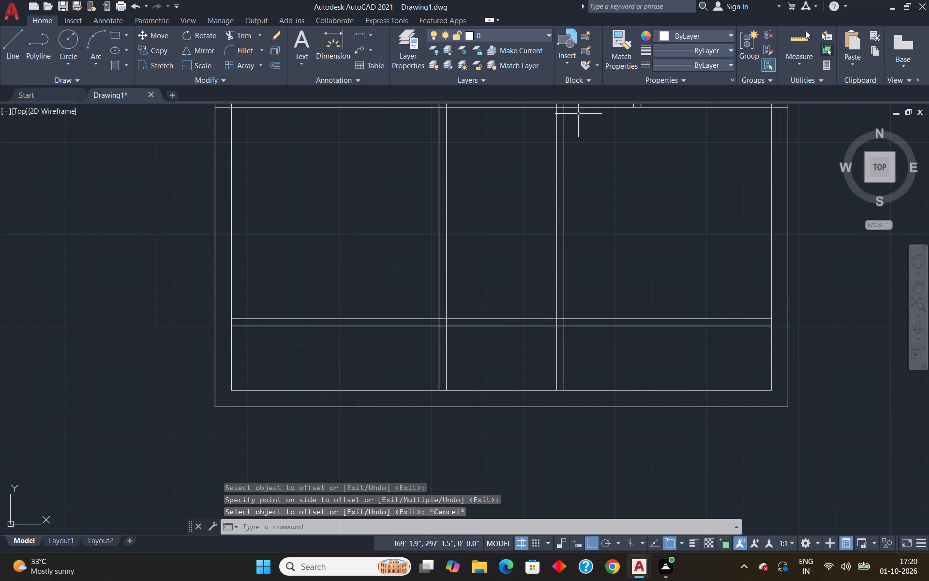
left_click(806, 36)
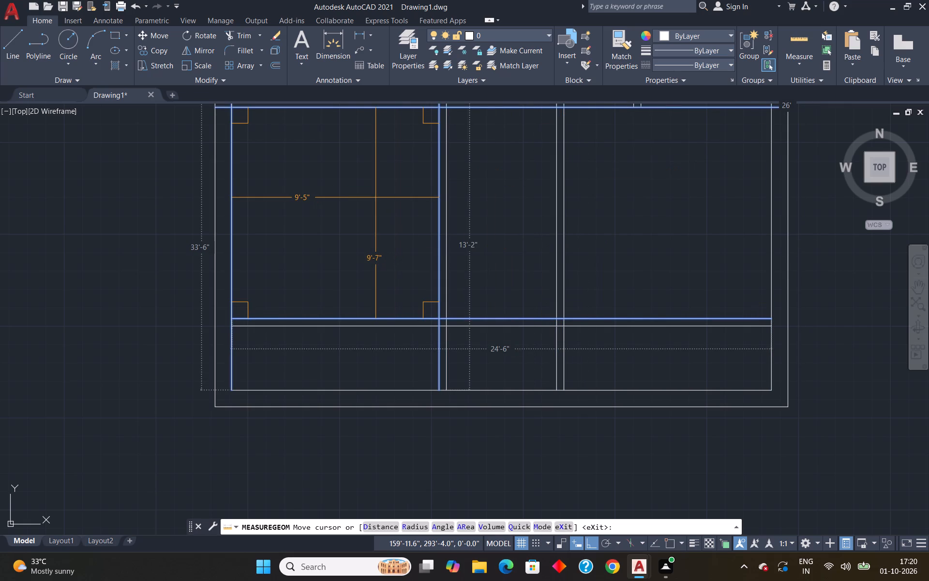
scroll(375, 198, "down", 2)
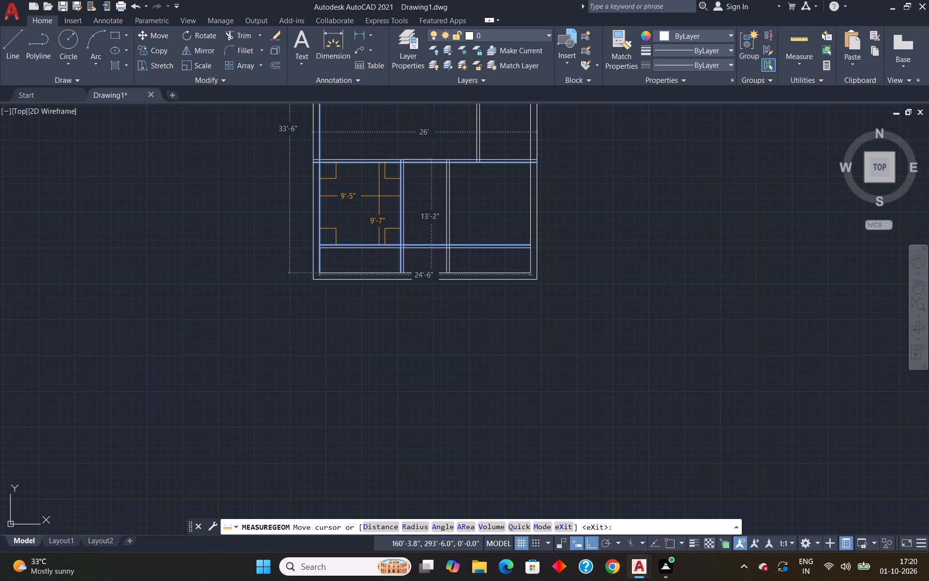
scroll(379, 196, "down", 2)
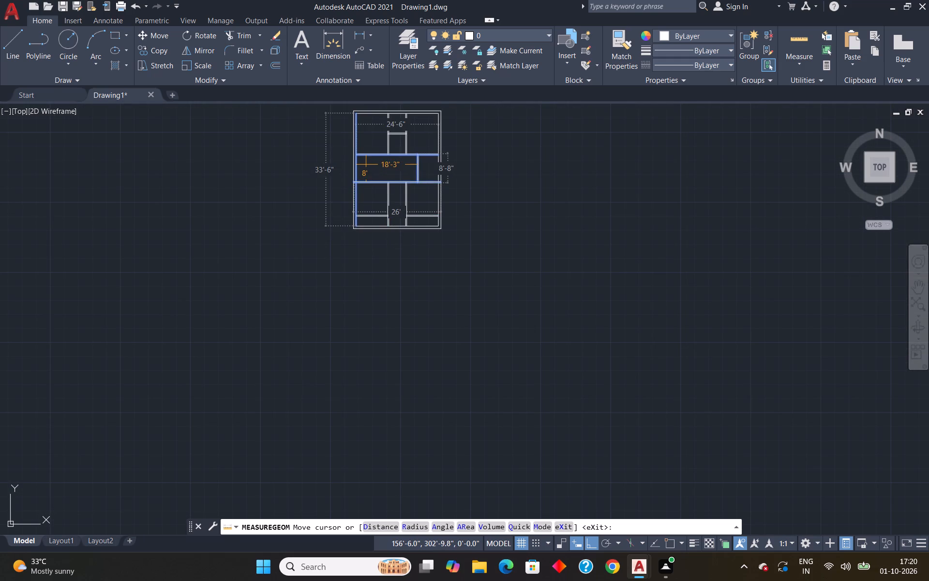
scroll(366, 165, "up", 3)
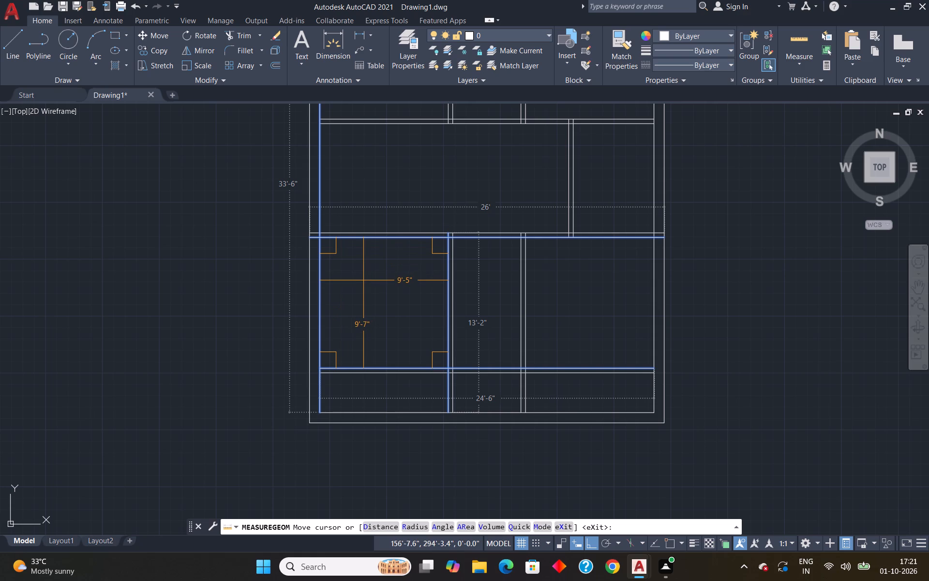
scroll(579, 292, "down", 4)
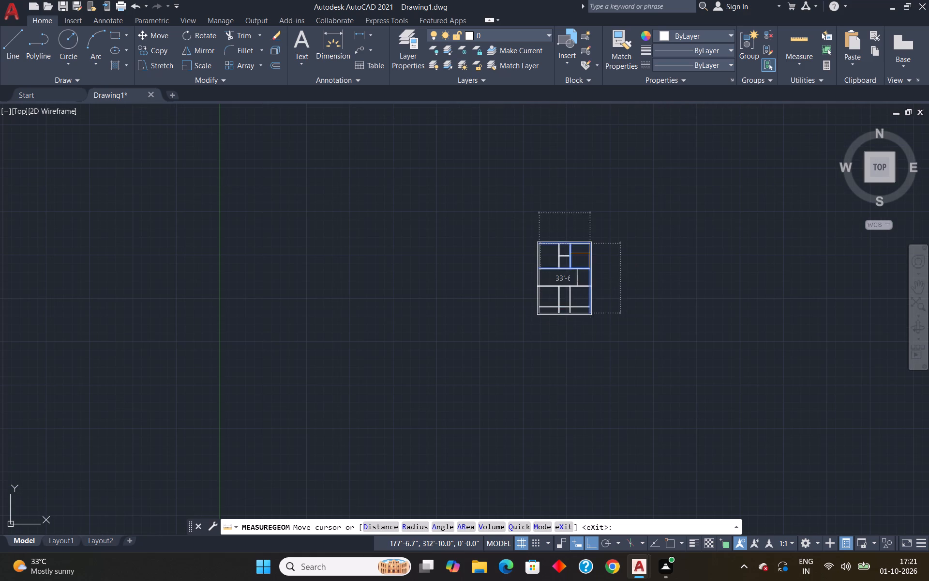
scroll(575, 260, "up", 3)
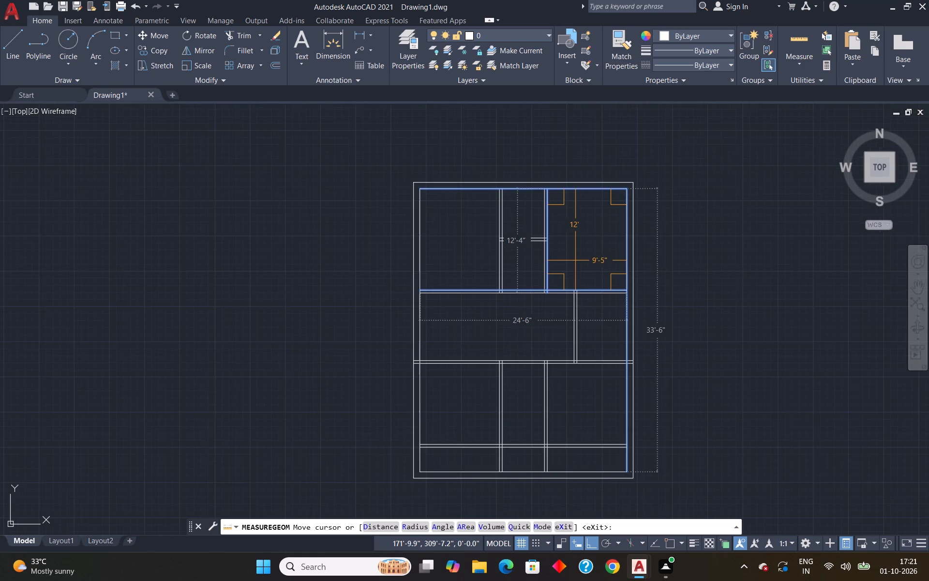
scroll(575, 260, "down", 4)
scroll(555, 287, "up", 3)
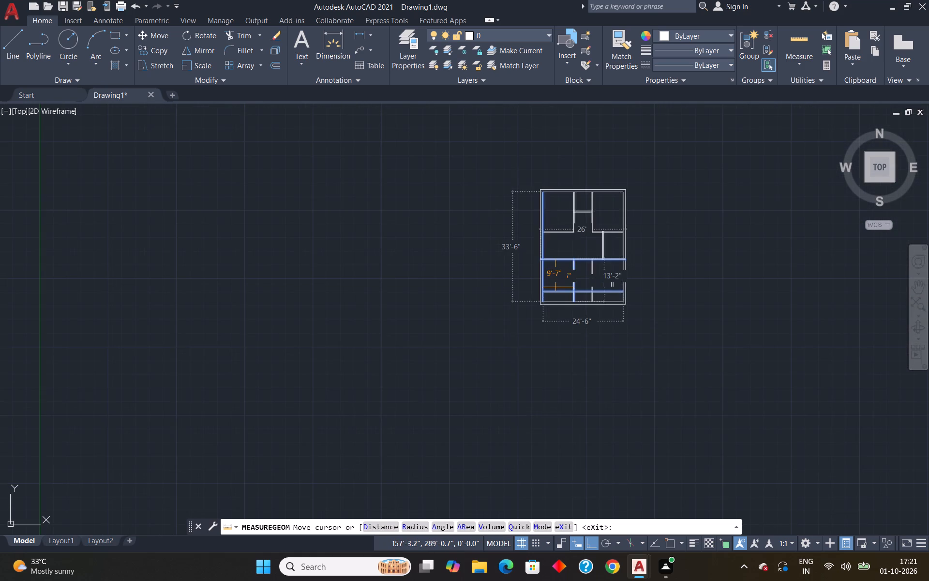
scroll(558, 309, "up", 3)
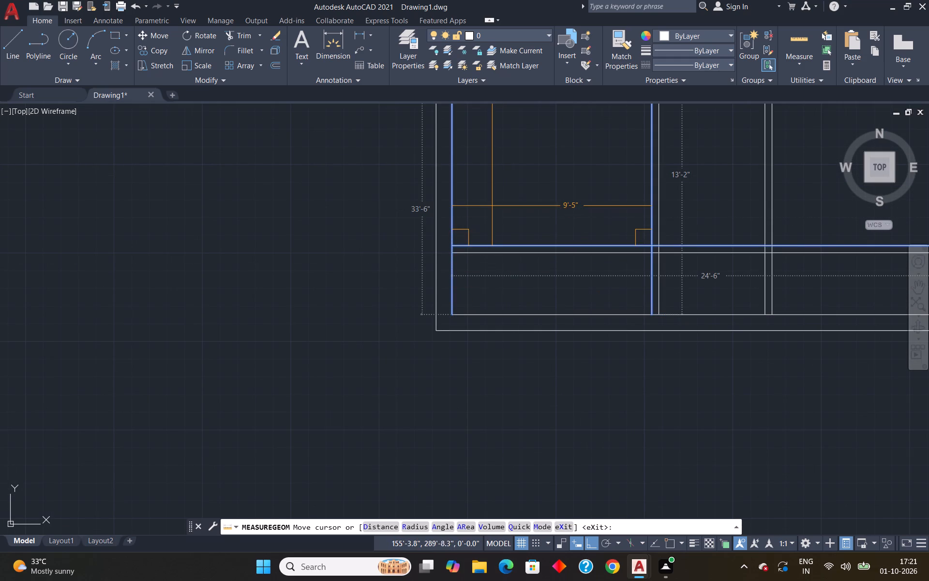
scroll(492, 204, "down", 5)
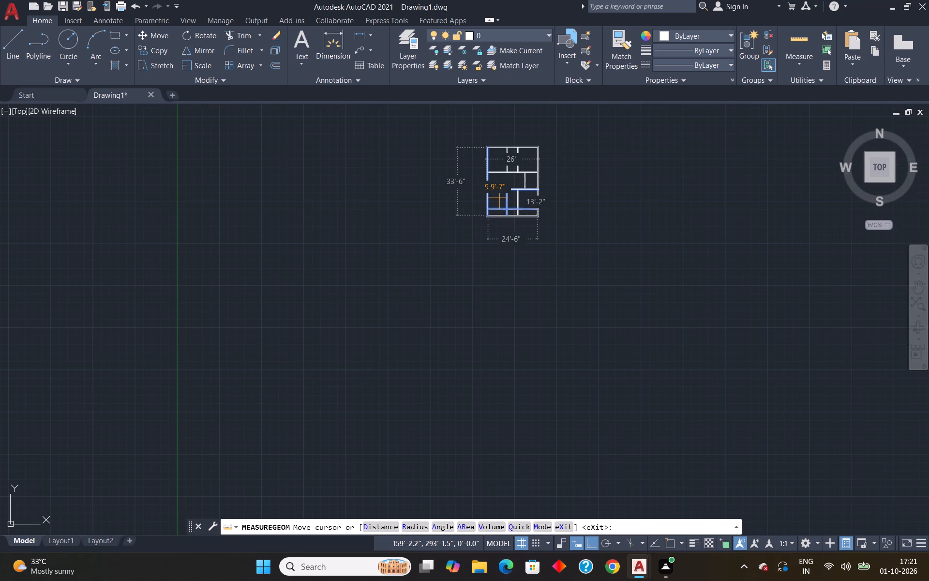
key("Escape")
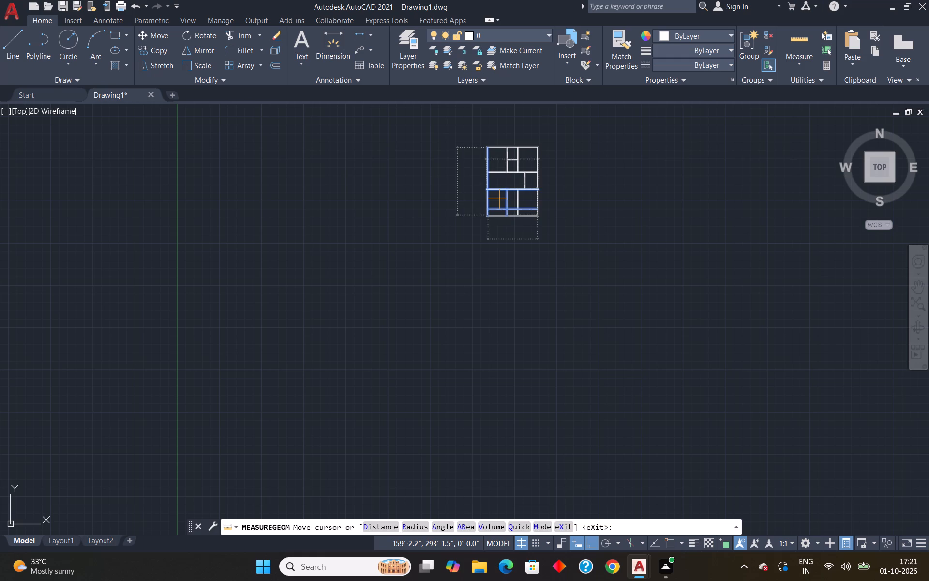
Quick-measure the width and height of the lower middle area between the two vertical partitions.
scroll(496, 161, "up", 3)
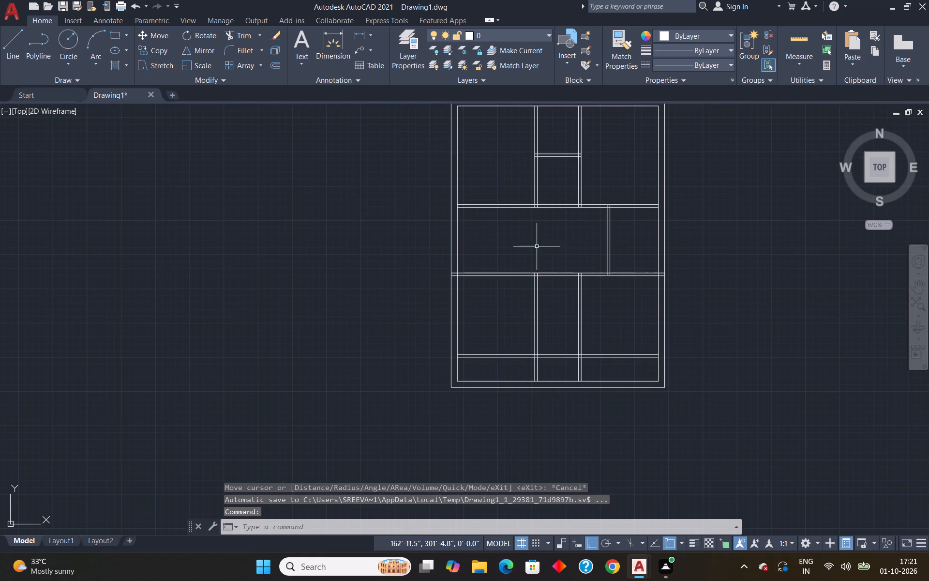
scroll(537, 325, "up", 2)
scroll(559, 341, "down", 2)
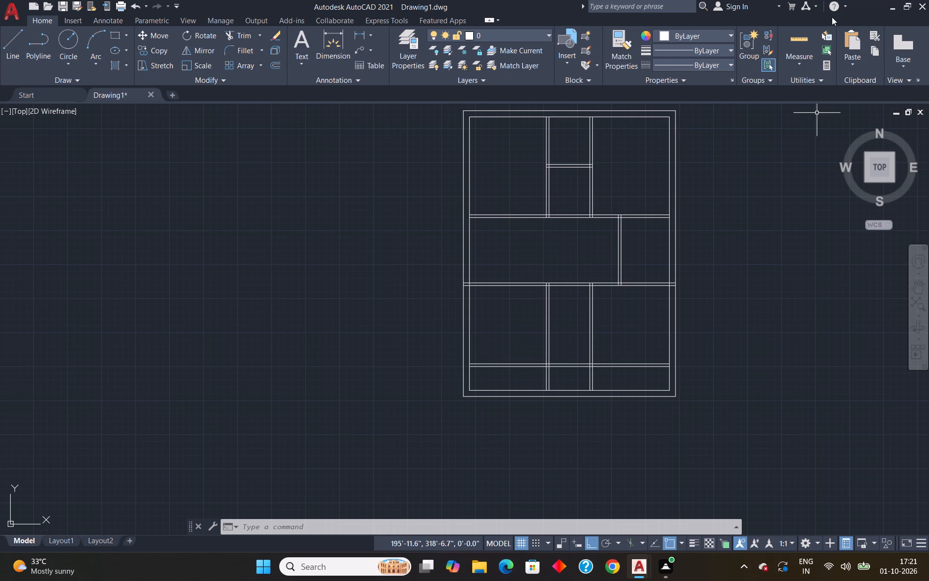
left_click(802, 45)
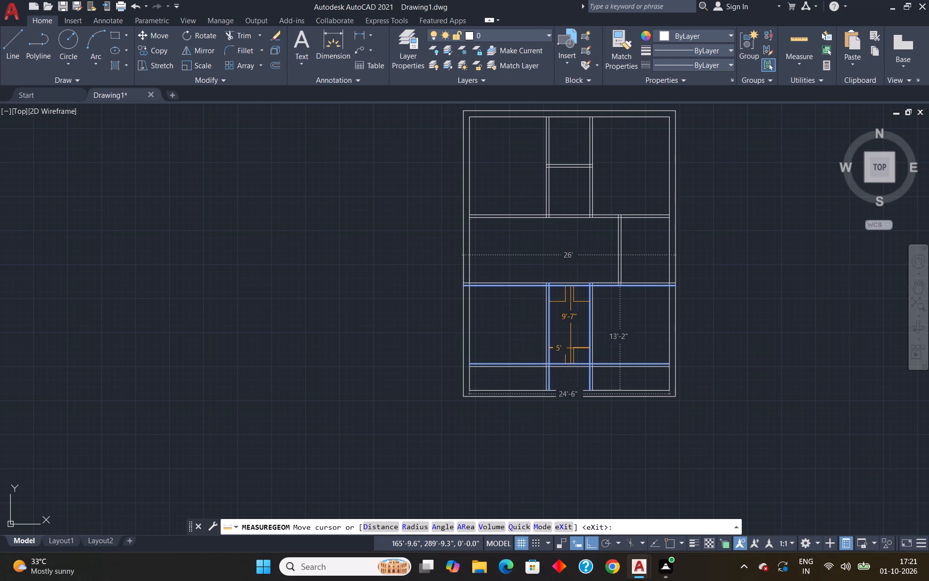
key("Escape")
Trim away both lines of the bottom-strip partition where they cross the middle area between the two vertical partitions.
scroll(548, 347, "up", 2)
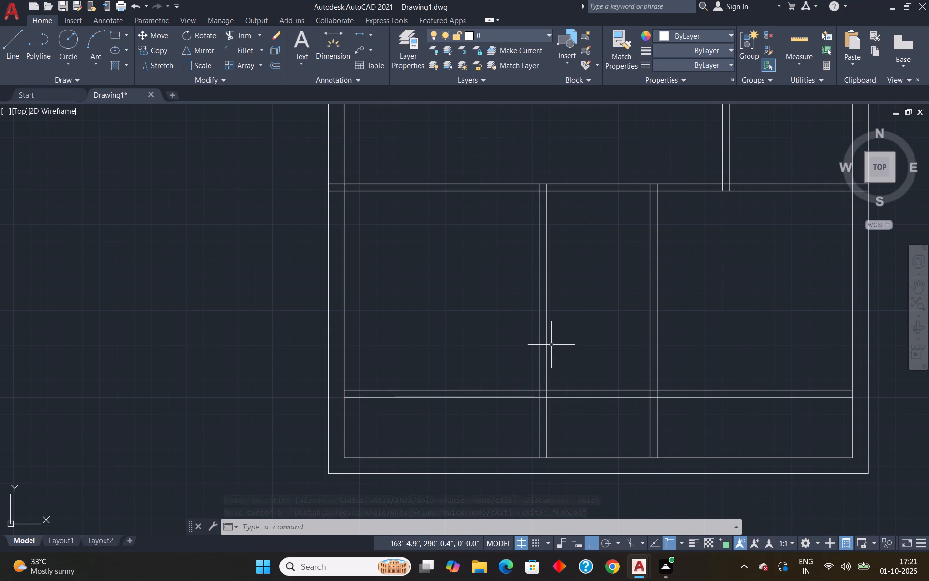
scroll(538, 344, "down", 3)
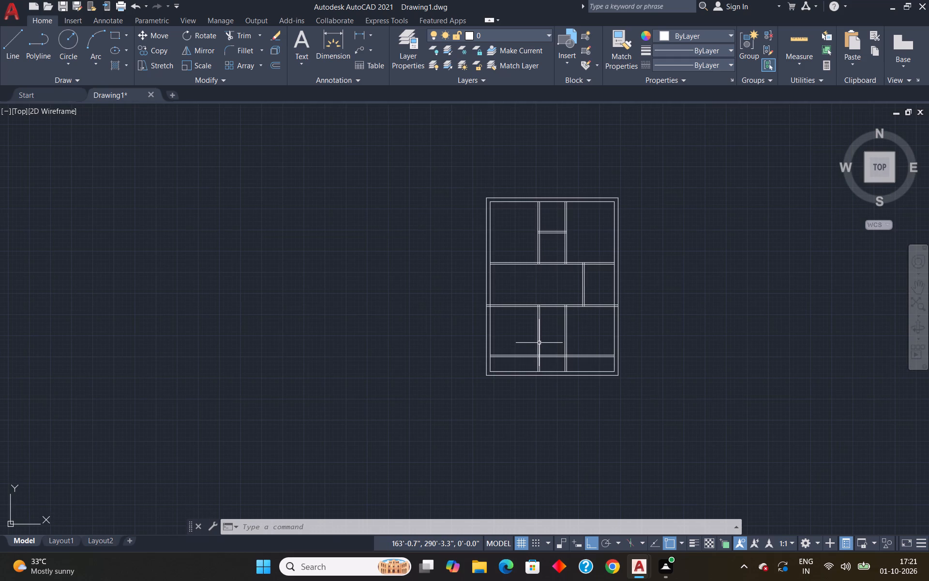
scroll(539, 343, "down", 2)
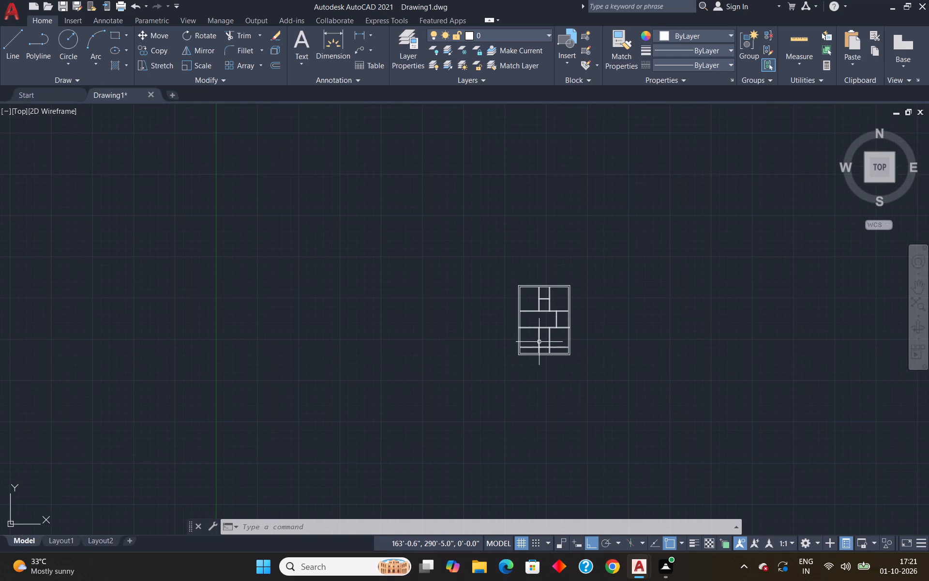
scroll(539, 342, "down", 2)
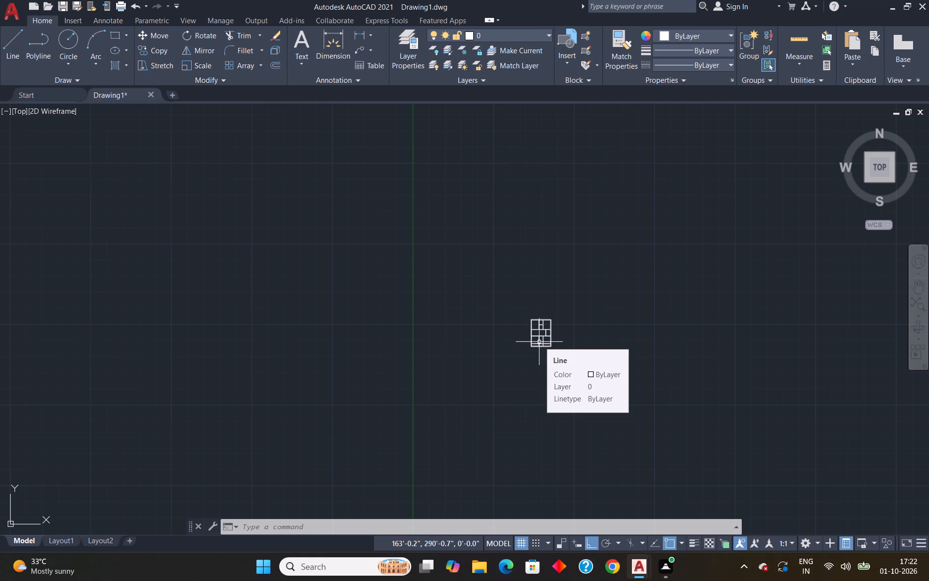
scroll(531, 328, "up", 4)
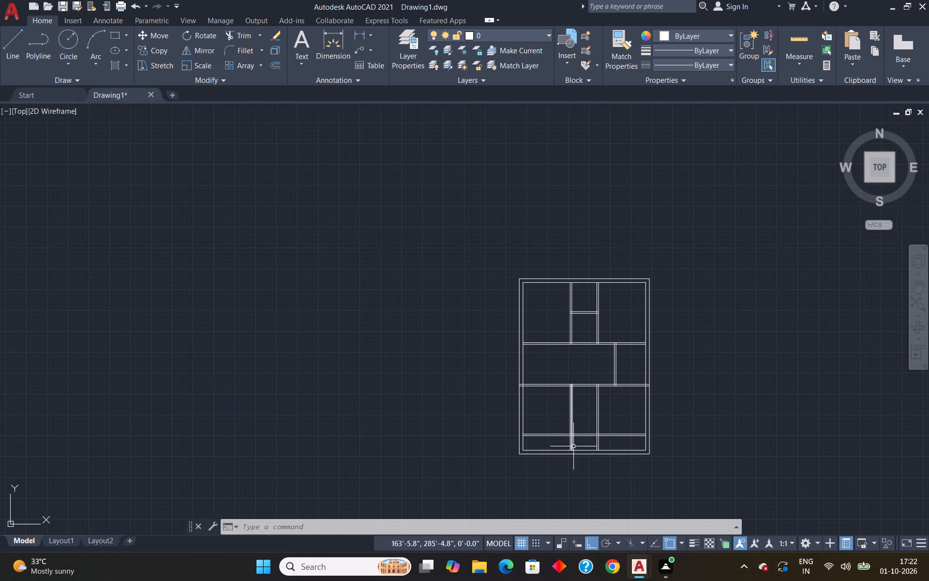
scroll(573, 446, "up", 3)
type("tr")
key("Return")
left_click_drag(618, 364, 605, 447)
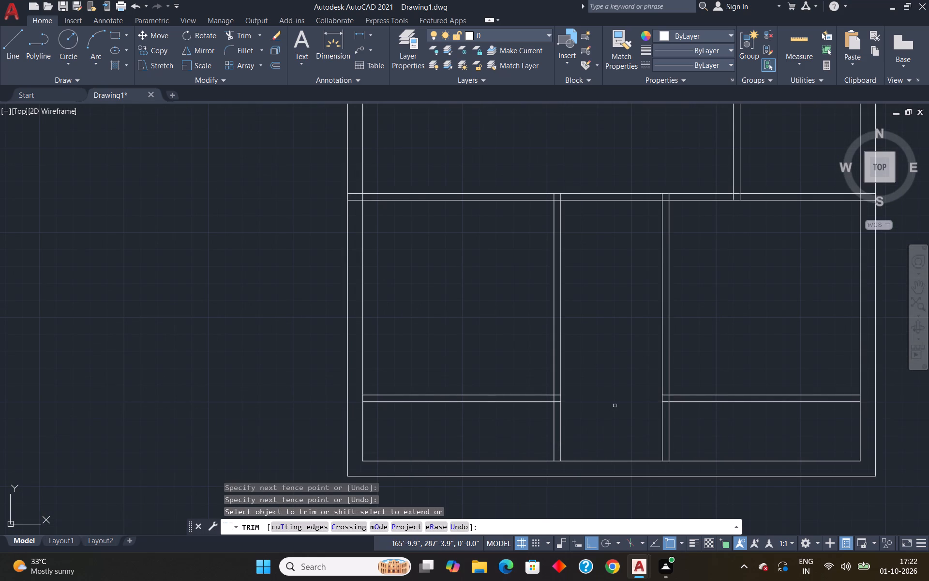
Trim the leftover ends of the bottom-strip partition lines inside the thickness of both lower vertical partitions.
scroll(562, 396, "up", 3)
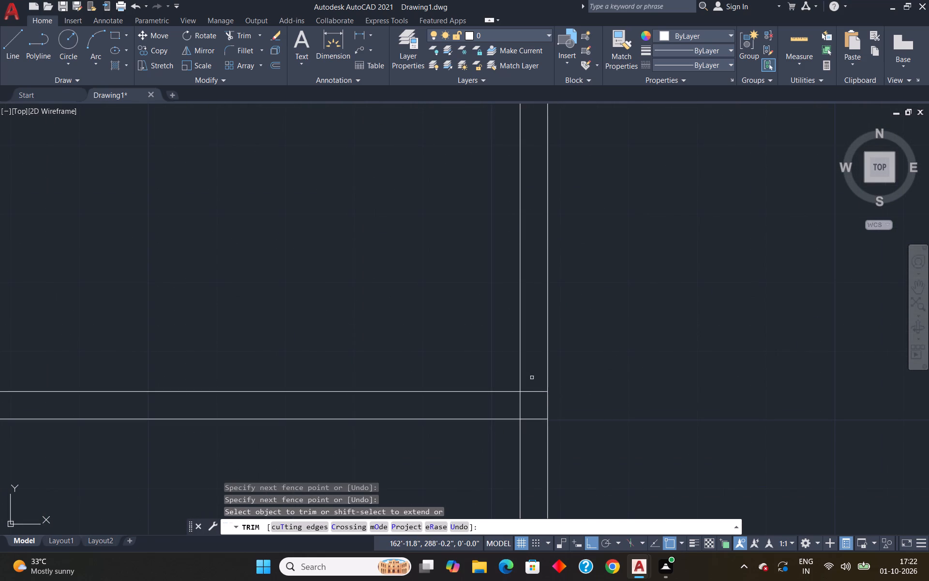
left_click_drag(532, 378, 525, 433)
scroll(609, 359, "down", 3)
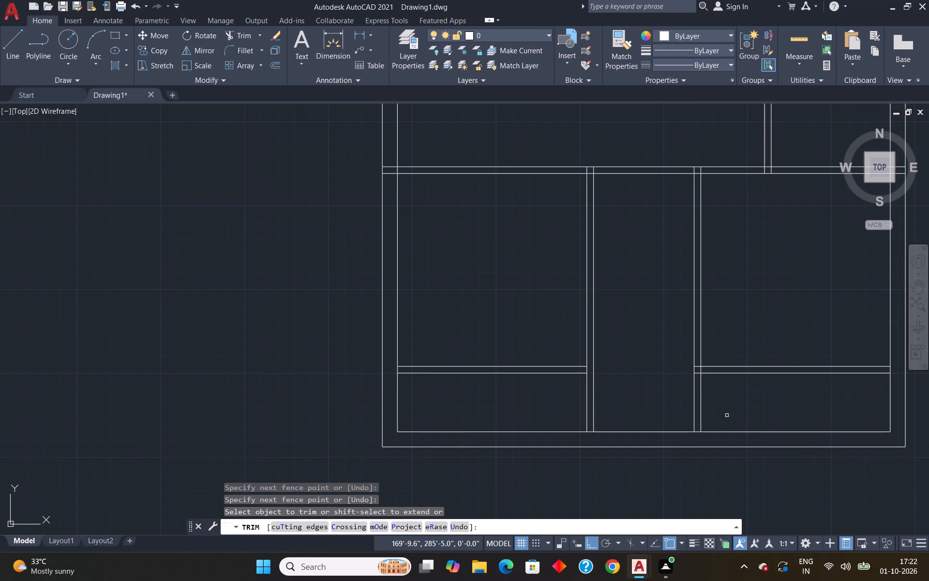
scroll(707, 380, "up", 2)
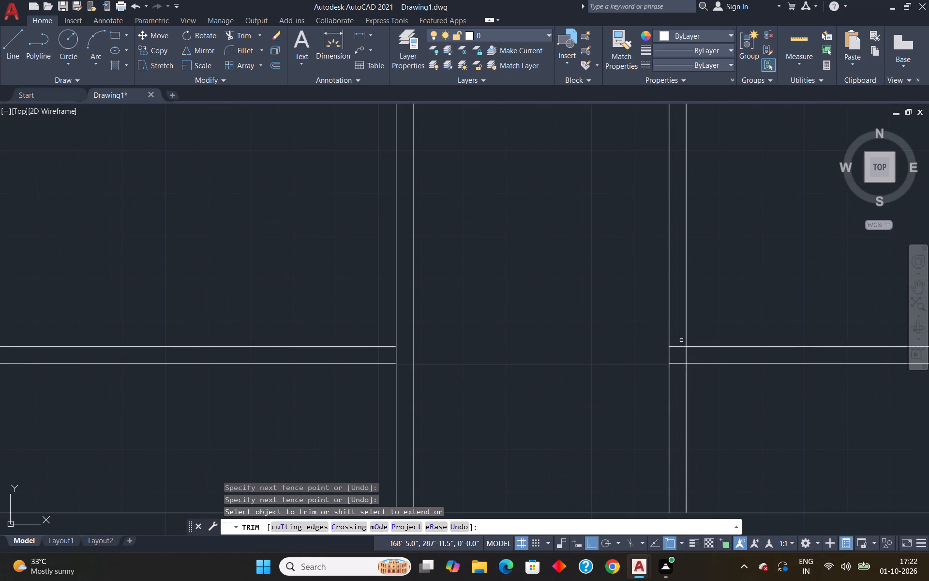
left_click_drag(678, 337, 678, 353)
key("ctrl+z")
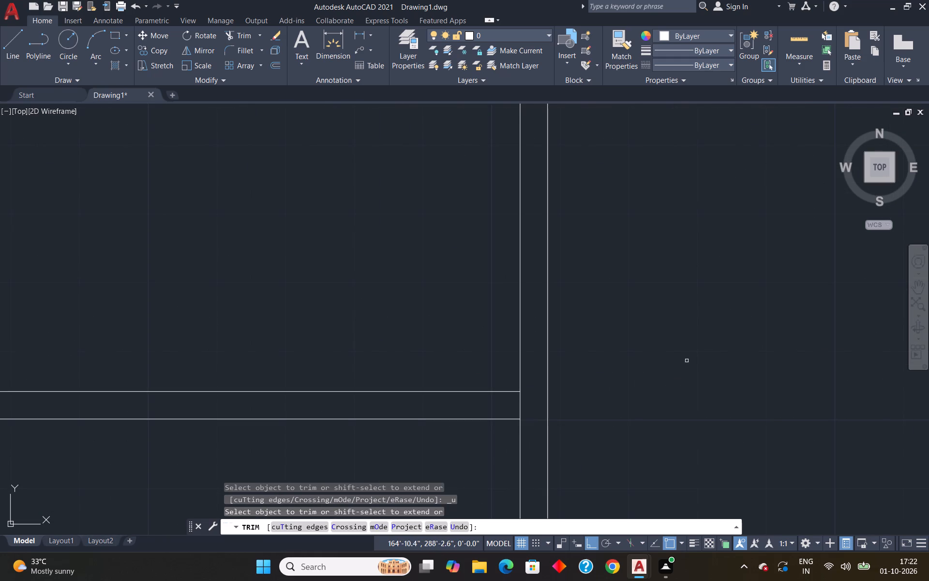
scroll(690, 354, "down", 4)
scroll(729, 360, "up", 5)
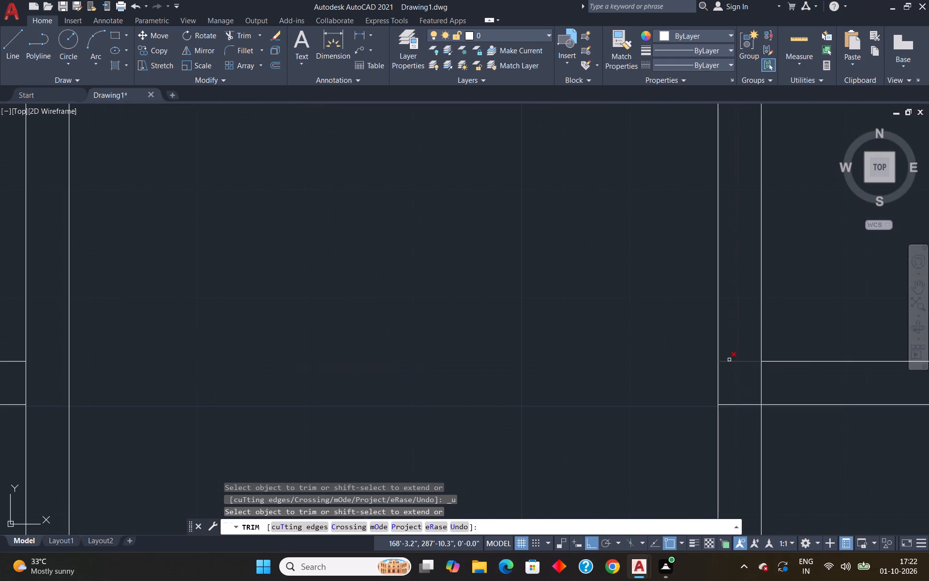
left_click_drag(734, 350, 741, 411)
scroll(739, 398, "down", 4)
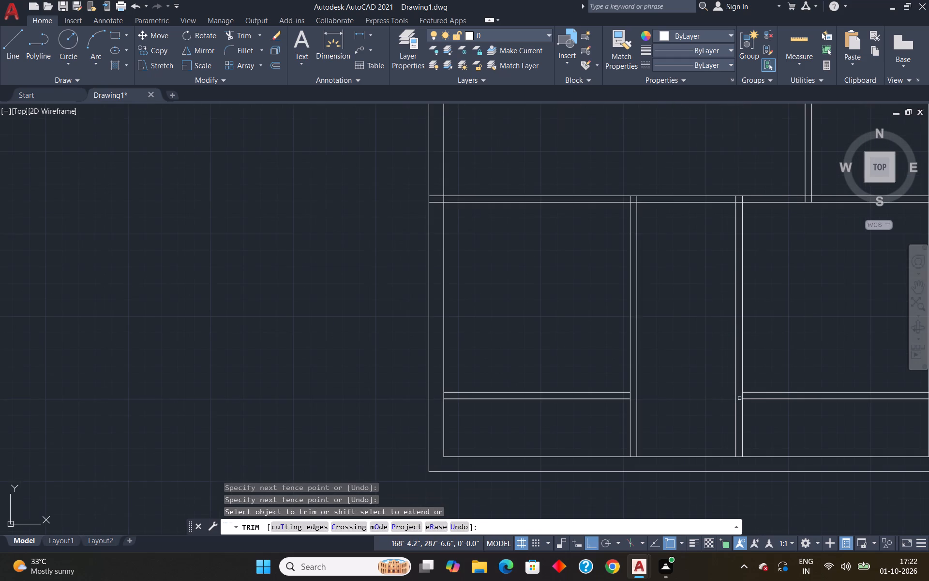
key("Escape")
Examine the overall plan layout and the junctions of the bottom-strip partition with the lower vertical partitions.
scroll(791, 371, "down", 4)
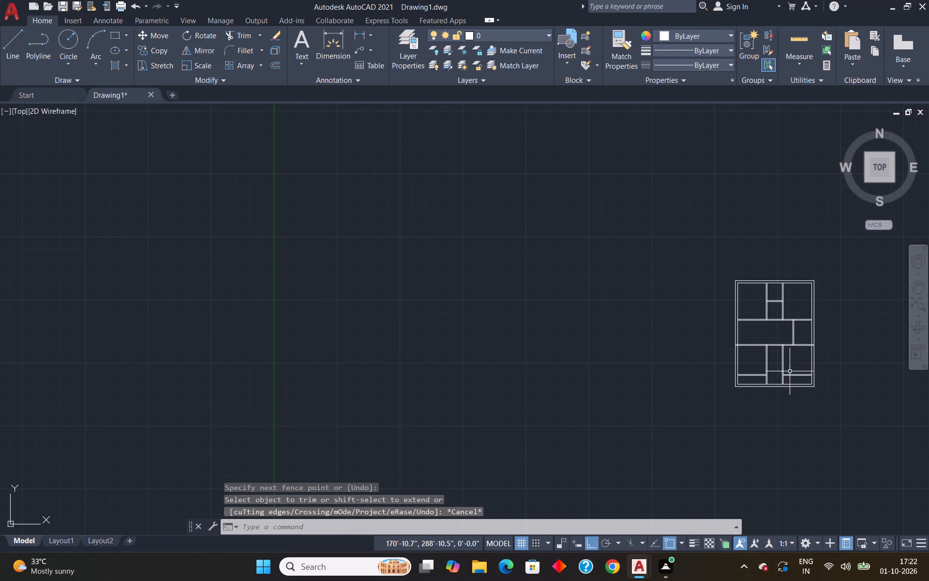
scroll(794, 330, "up", 3)
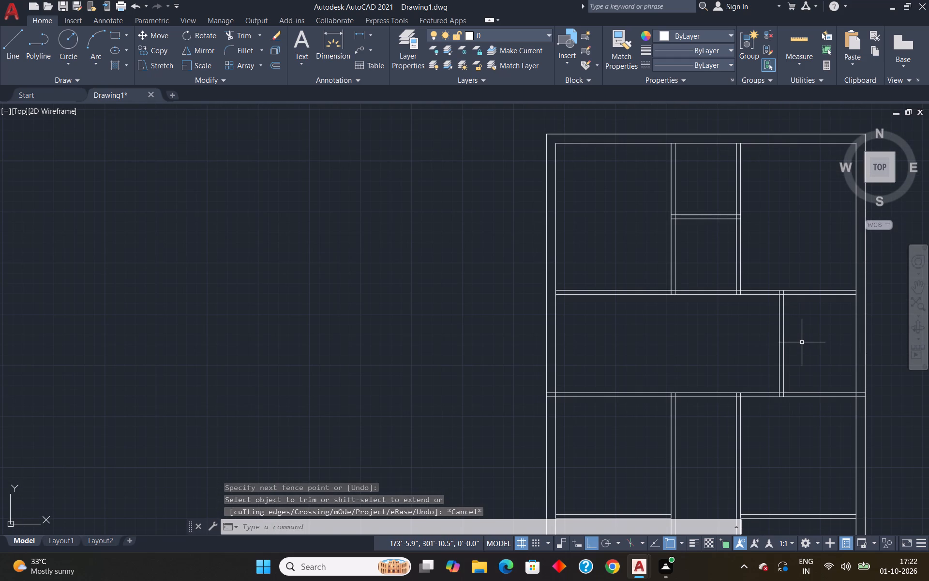
scroll(766, 342, "down", 1)
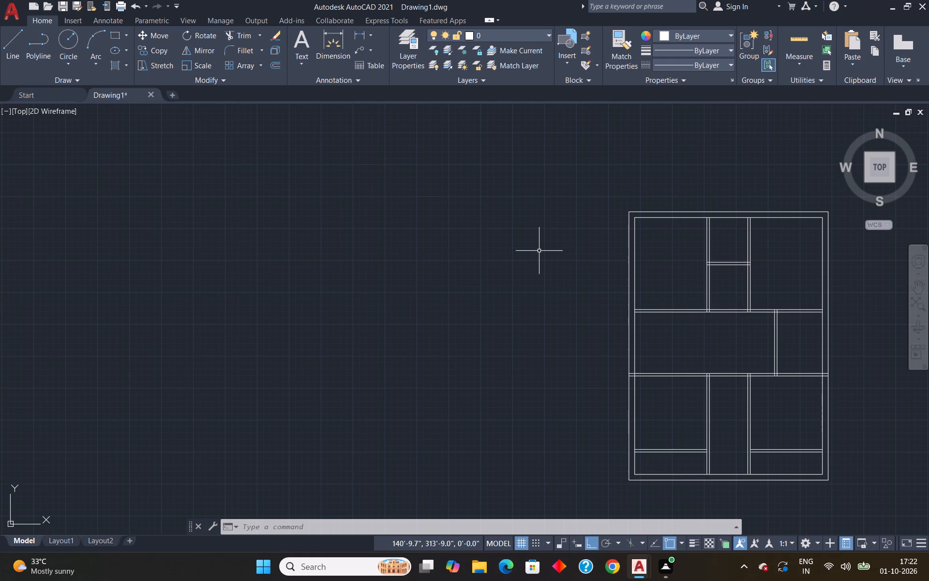
scroll(540, 252, "down", 1)
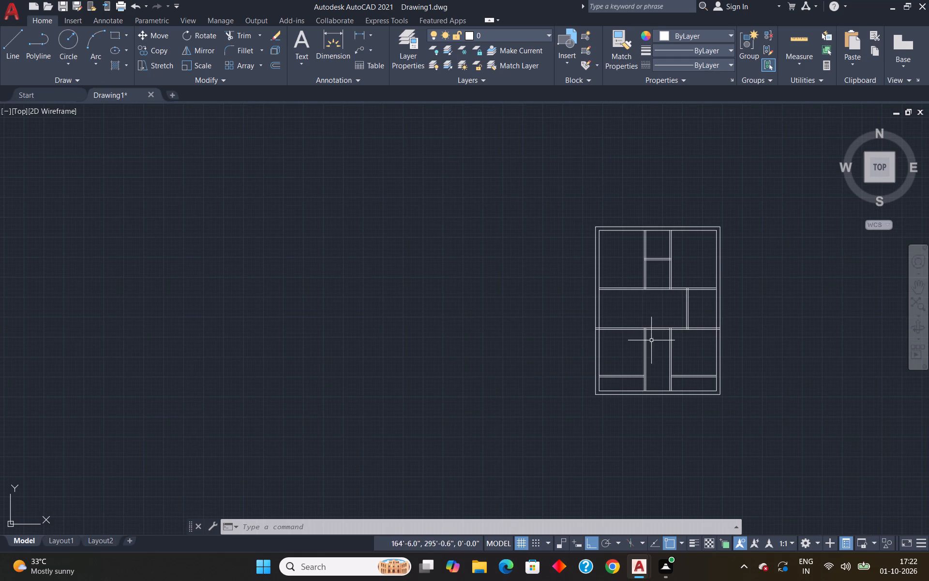
scroll(605, 312, "up", 2)
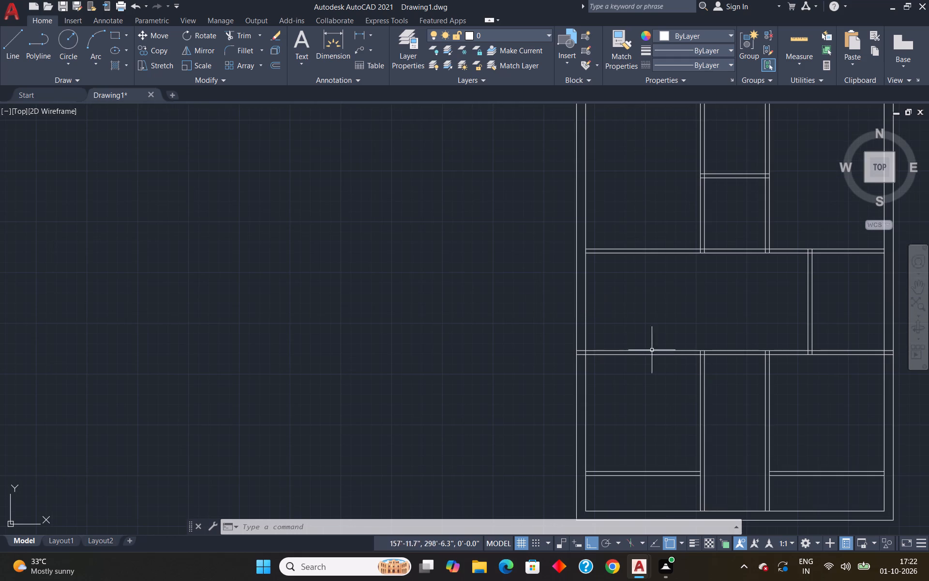
scroll(660, 336, "down", 3)
scroll(674, 377, "up", 3)
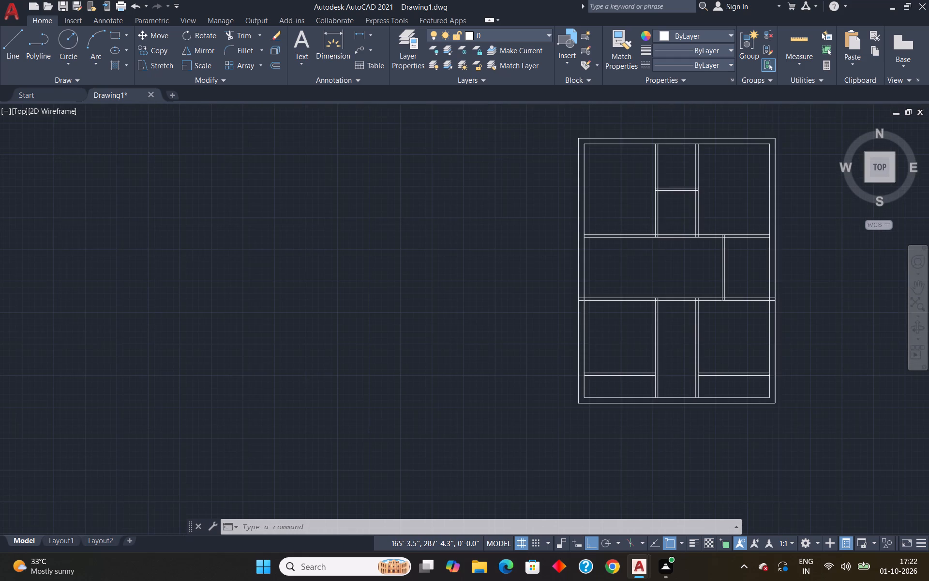
scroll(672, 376, "up", 3)
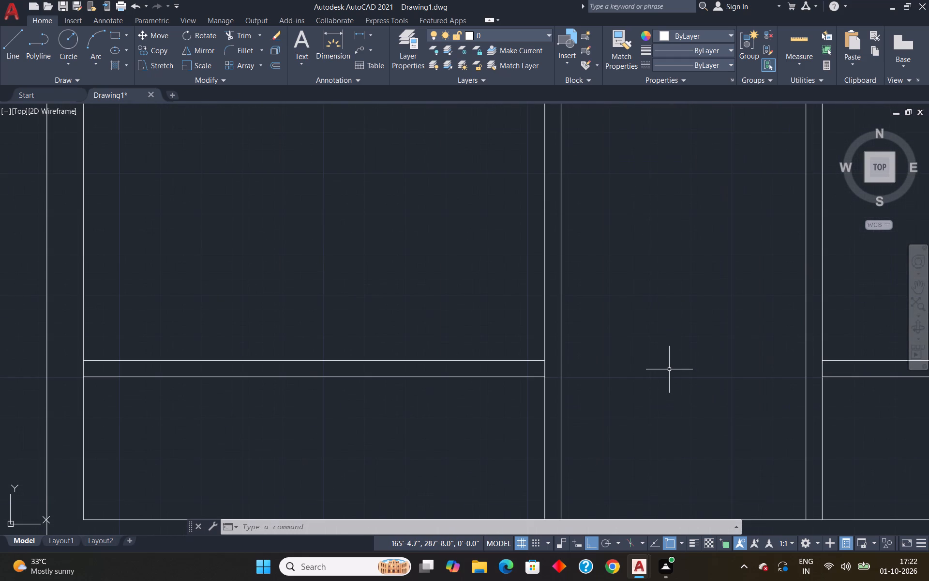
scroll(668, 406, "down", 2)
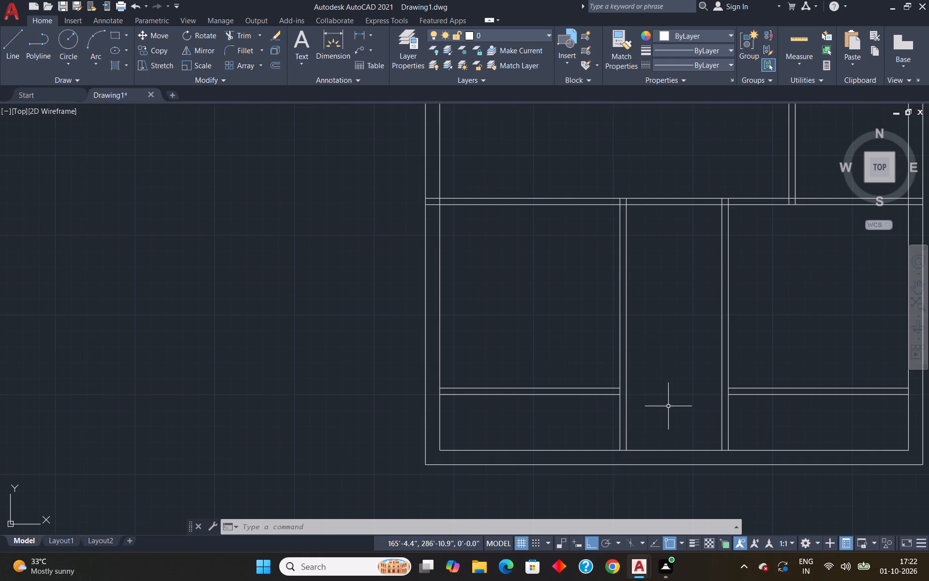
scroll(638, 451, "up", 1)
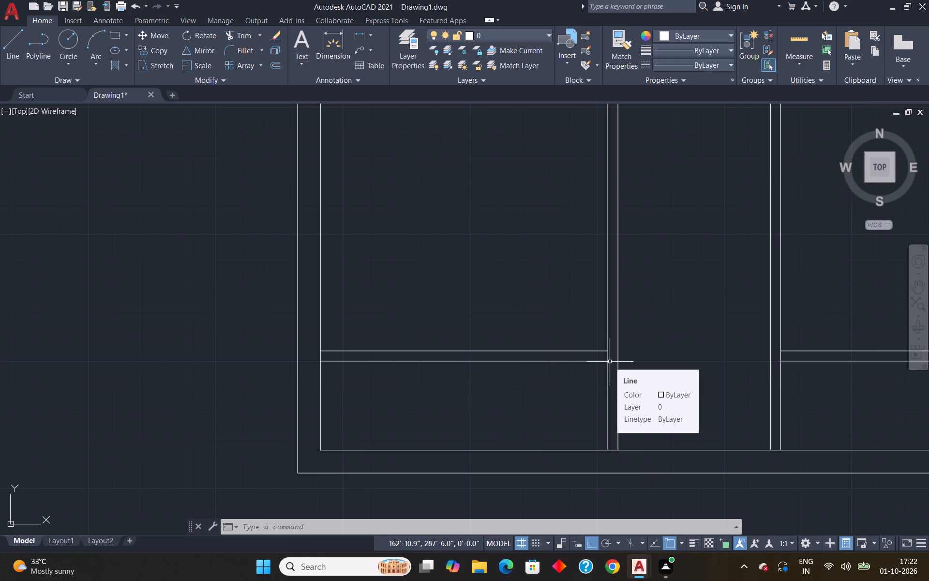
Place one Door - Metric and one Window - Metric block from the tool palettes in the empty space beside the plan's left wall.
scroll(593, 330, "down", 3)
scroll(589, 264, "up", 1)
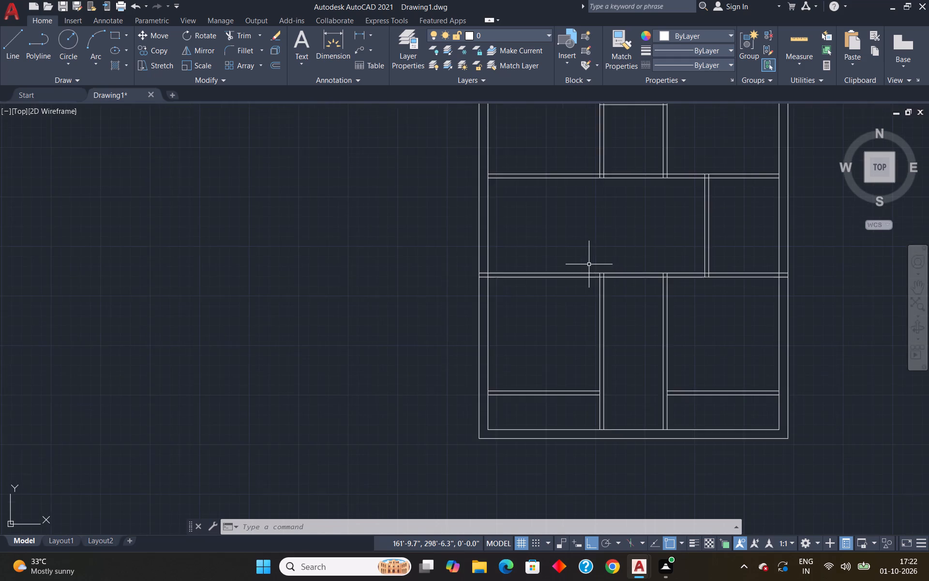
scroll(589, 264, "down", 3)
scroll(603, 220, "up", 1)
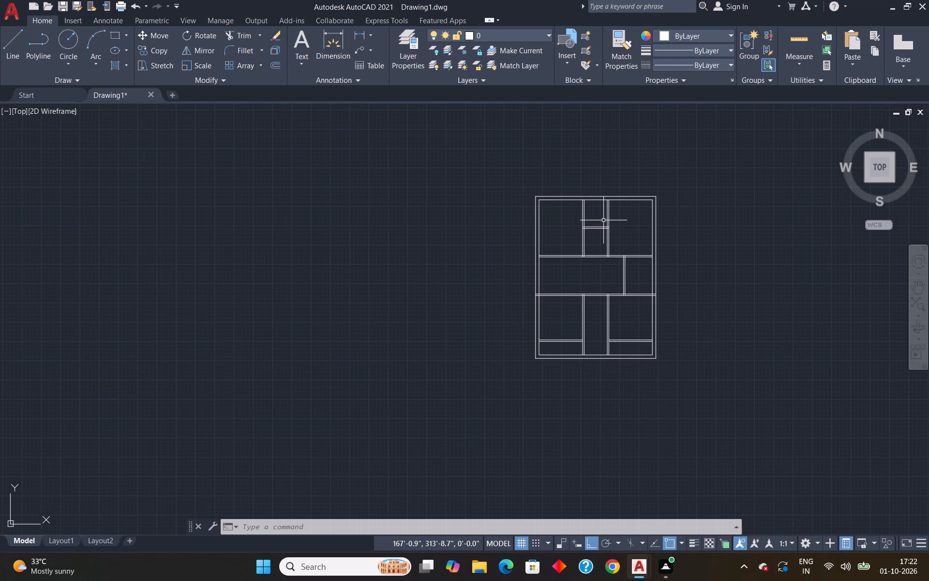
scroll(603, 220, "up", 4)
scroll(603, 220, "down", 2)
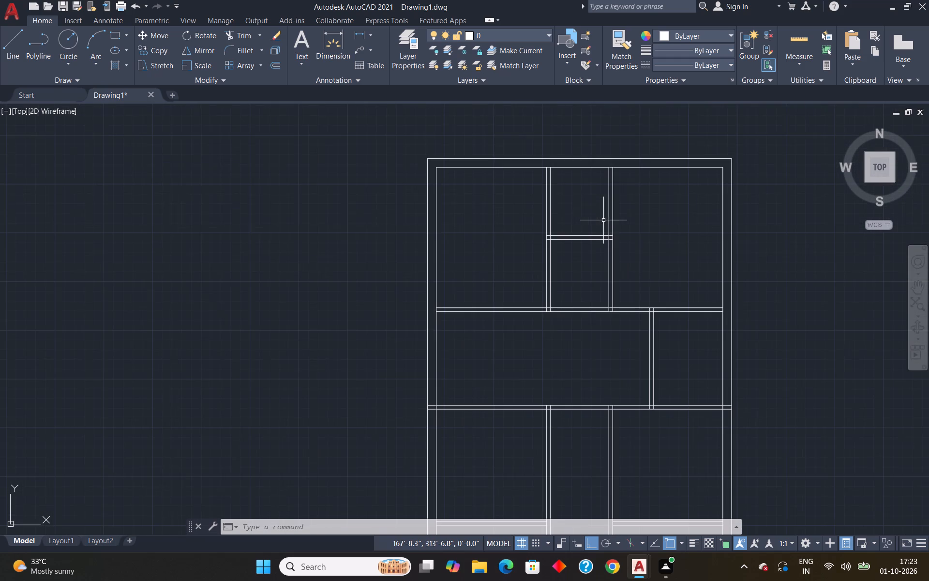
type("tp")
key("Return")
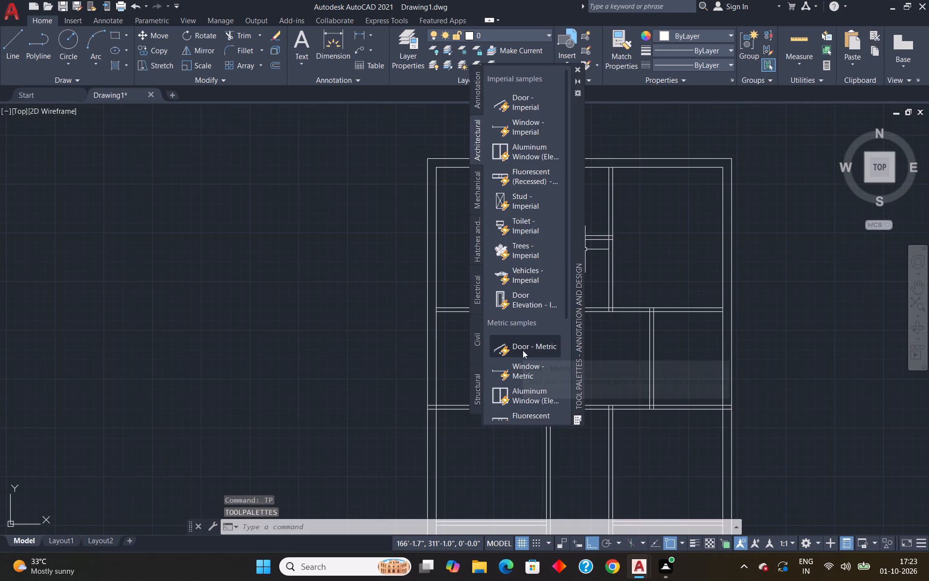
left_click_drag(523, 348, 277, 346)
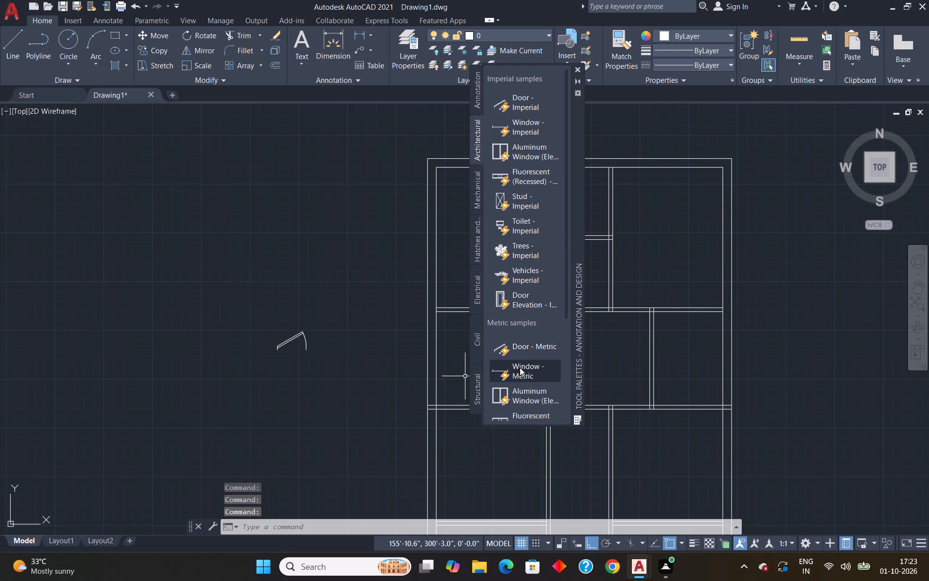
left_click_drag(520, 367, 259, 404)
key("Escape")
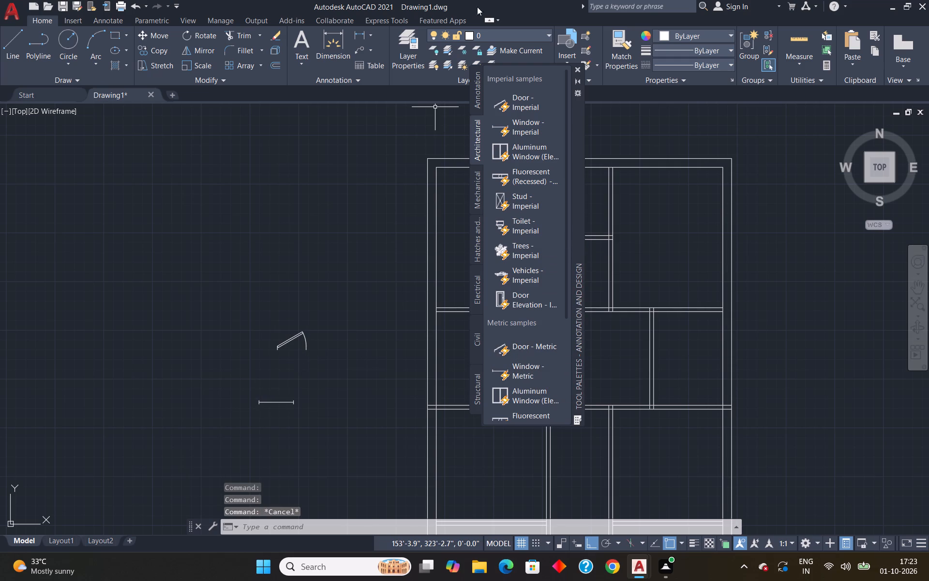
left_click(579, 67)
Trim away both lines of the horizontal partition where they cross the gap between the two lower vertical partitions.
scroll(595, 135, "down", 4)
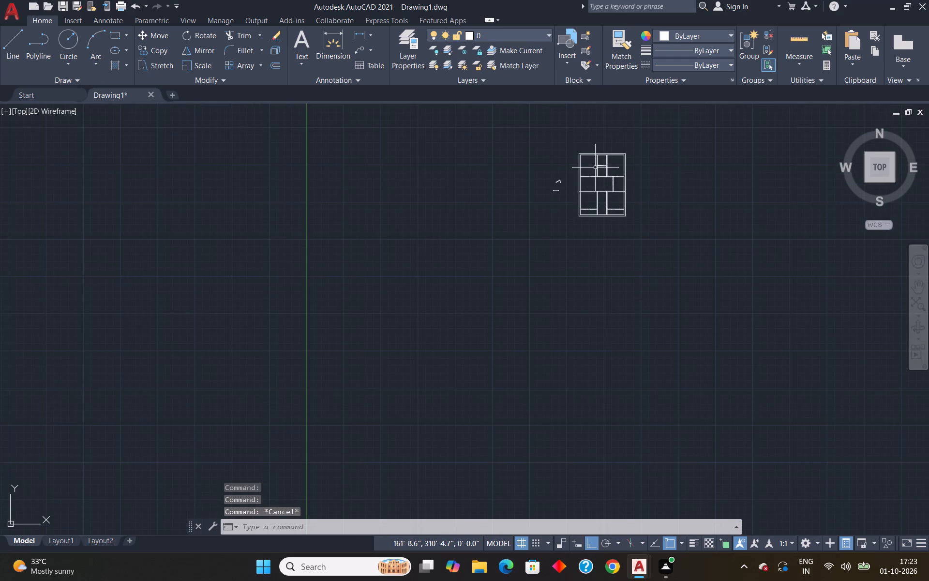
scroll(593, 163, "up", 4)
scroll(593, 161, "down", 2)
scroll(608, 144, "up", 1)
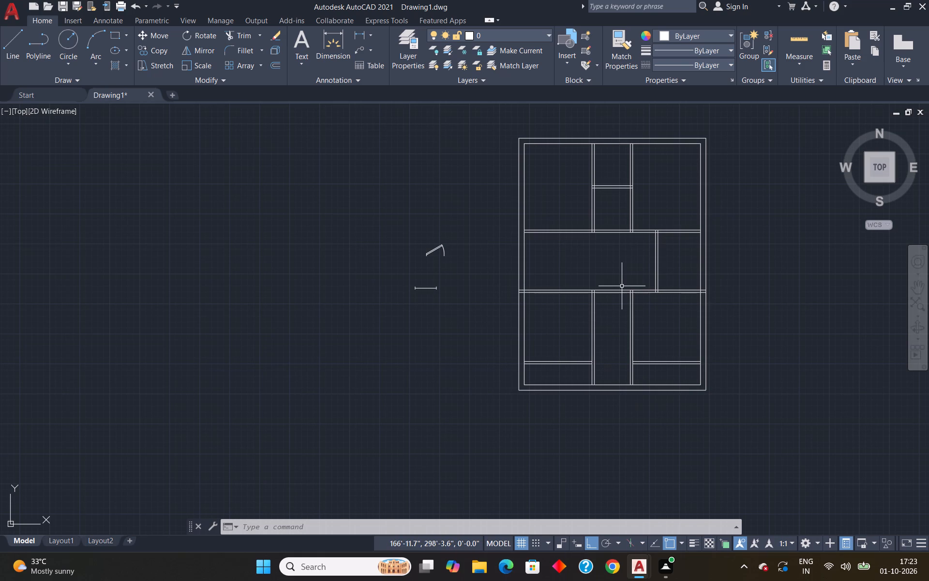
type("tr")
key("Return")
left_click_drag(610, 275, 610, 316)
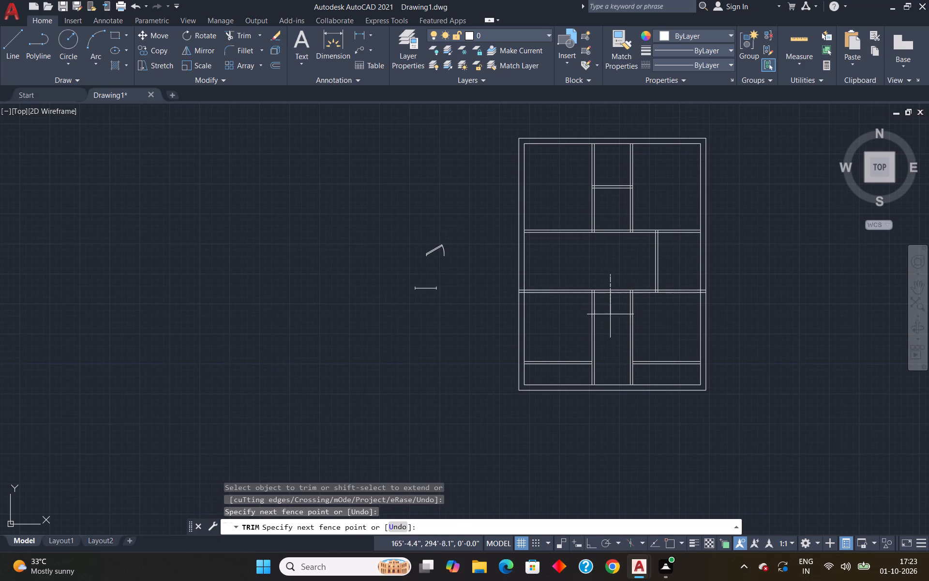
left_click_drag(610, 316, 609, 321)
key("Escape")
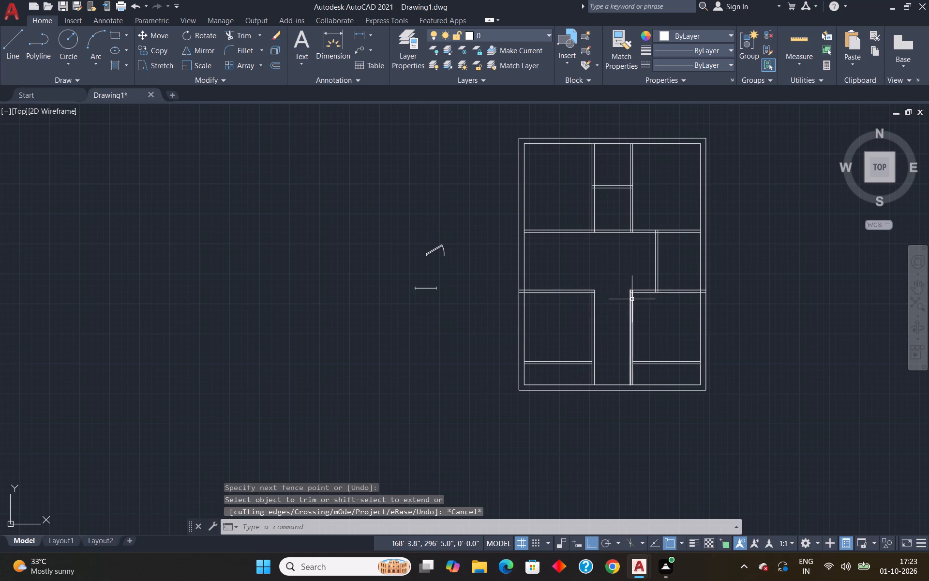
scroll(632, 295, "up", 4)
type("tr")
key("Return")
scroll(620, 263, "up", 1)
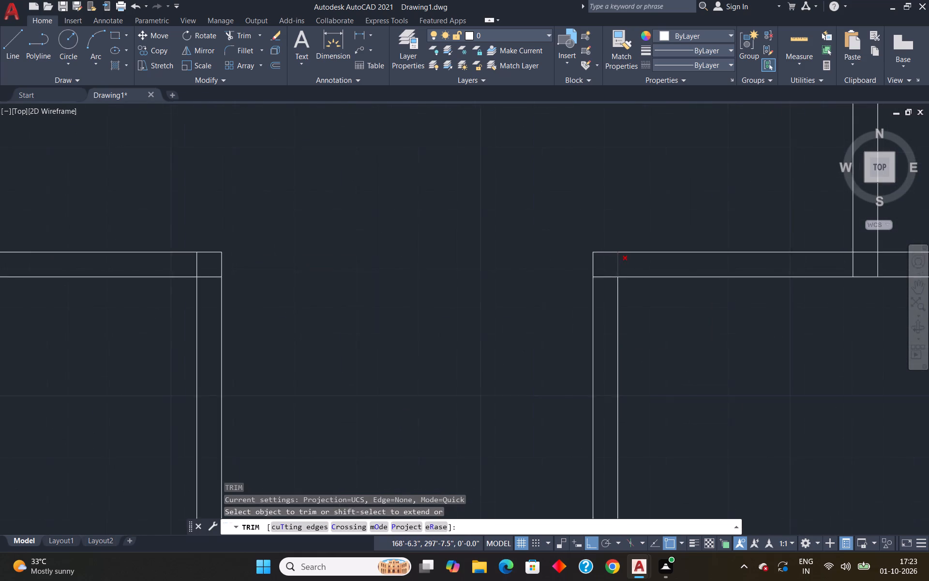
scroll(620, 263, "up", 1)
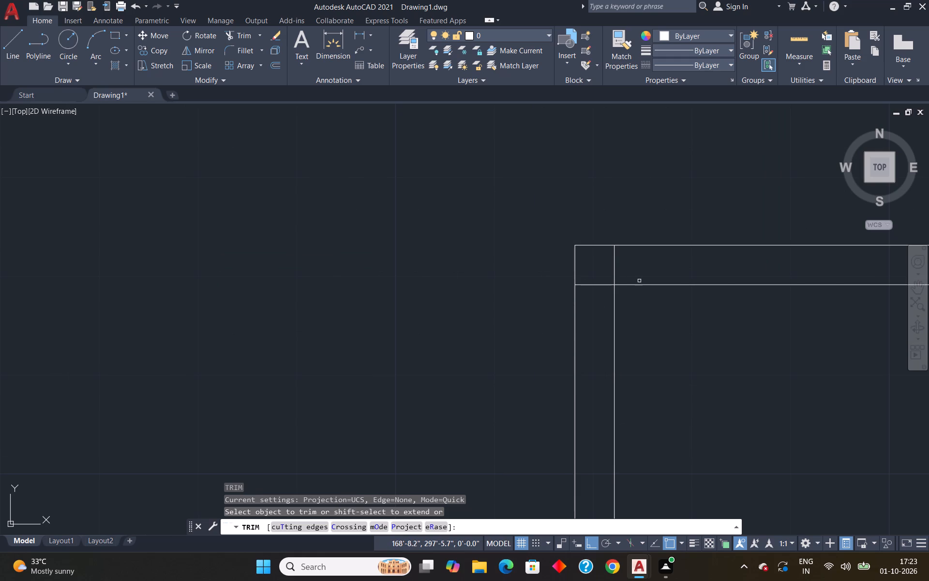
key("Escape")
Outline a 2'6" door opening across the upper-right vertical partition, starting 4" above the short horizontal partition.
scroll(640, 279, "down", 4)
scroll(585, 335, "down", 3)
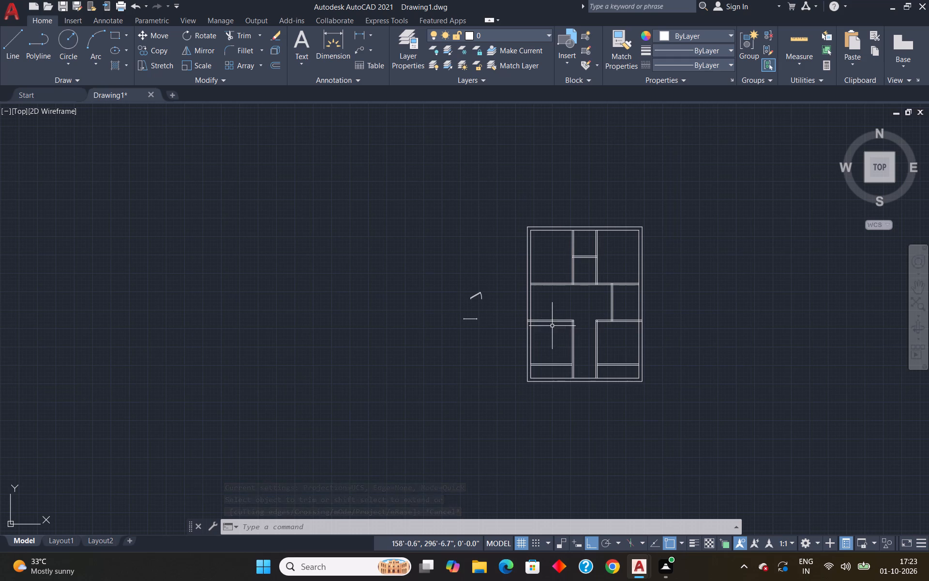
scroll(537, 235, "up", 3)
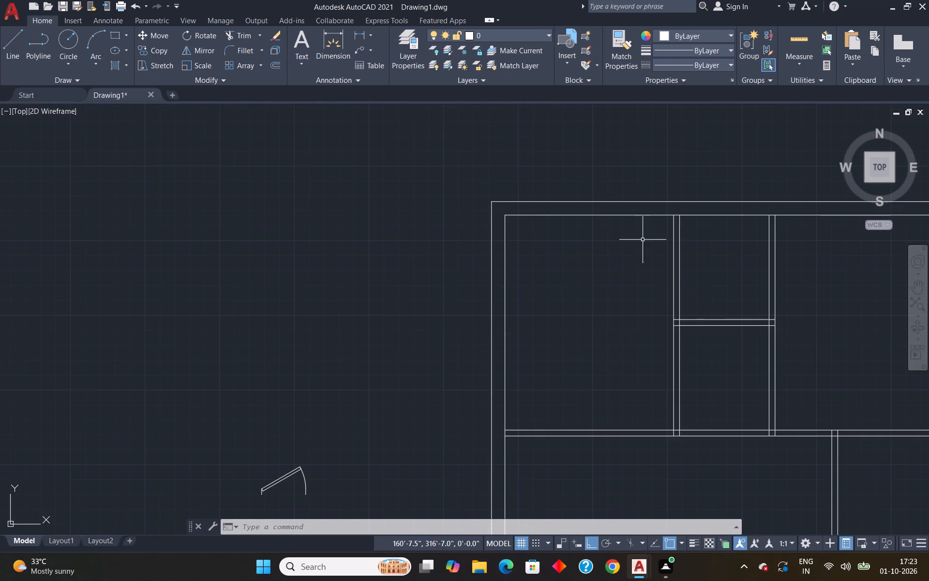
key("l")
key("Return")
type("tk")
key("Return")
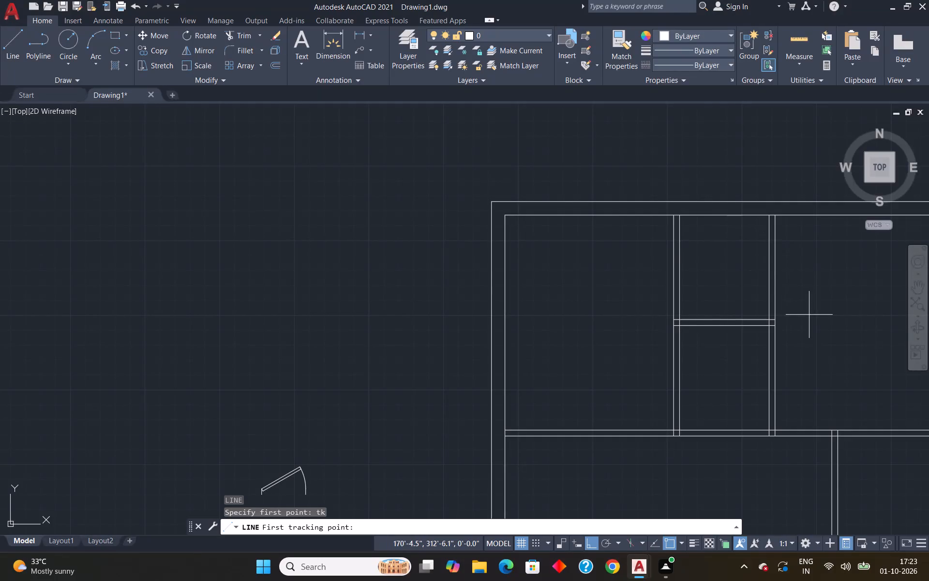
scroll(770, 316, "up", 3)
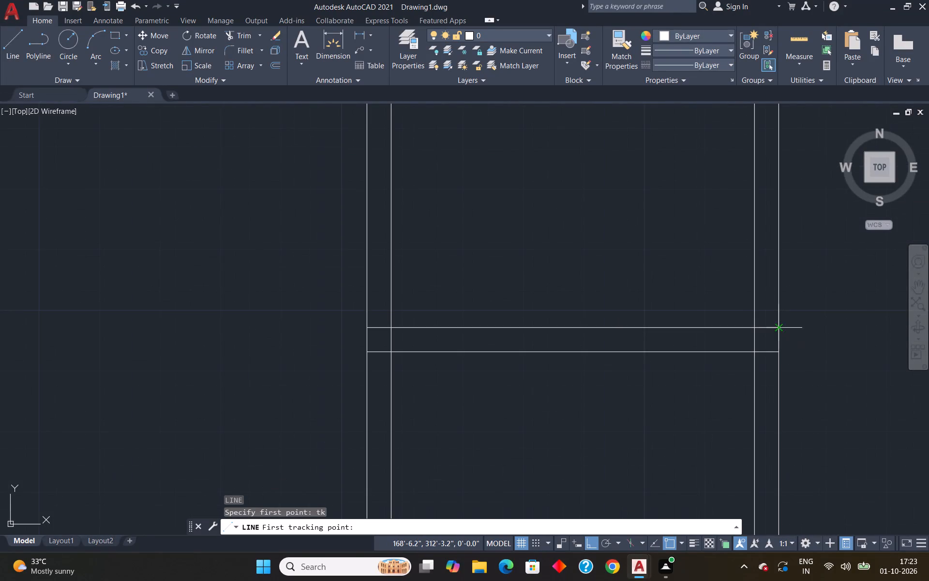
left_click(755, 327)
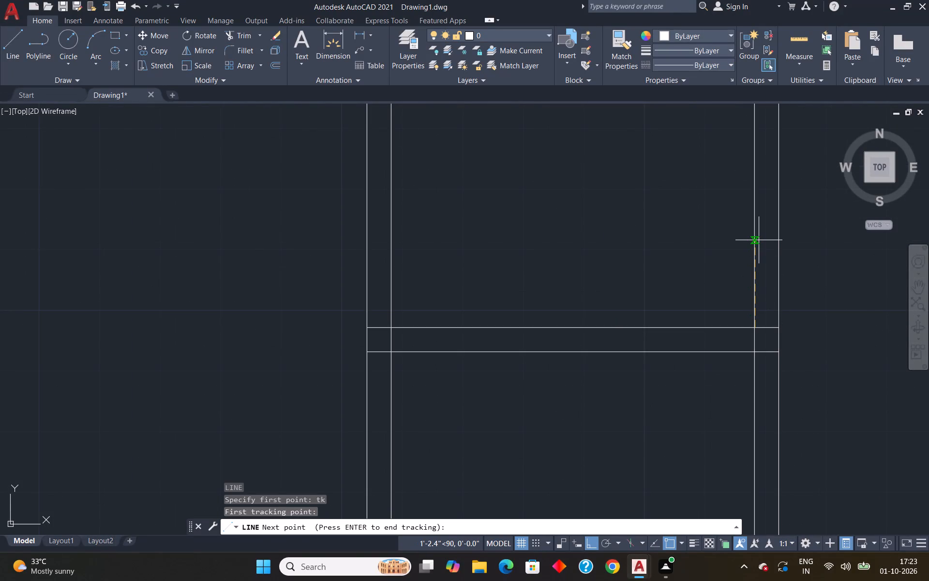
type("4\"")
key("Return")
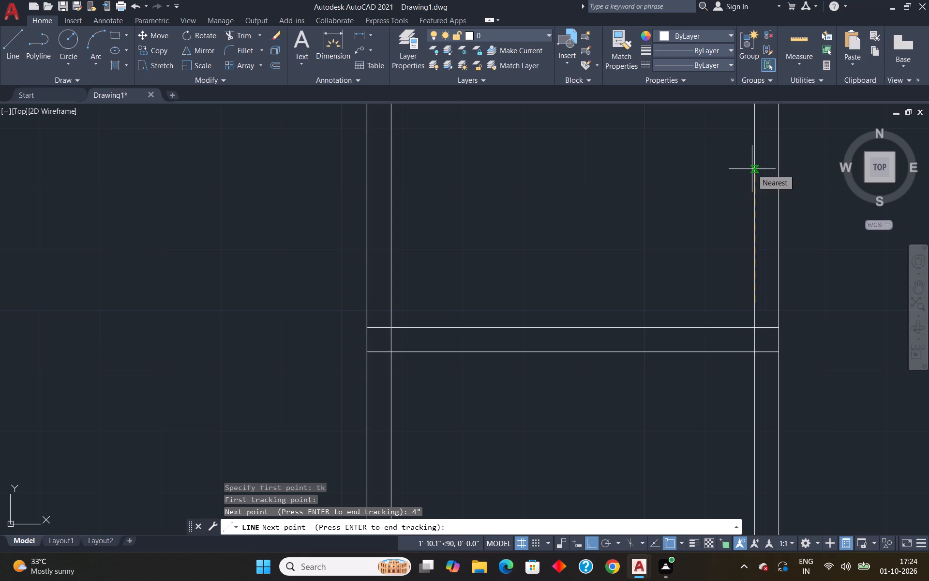
type("2'6")
key("shift+quotedbl")
key("Return")
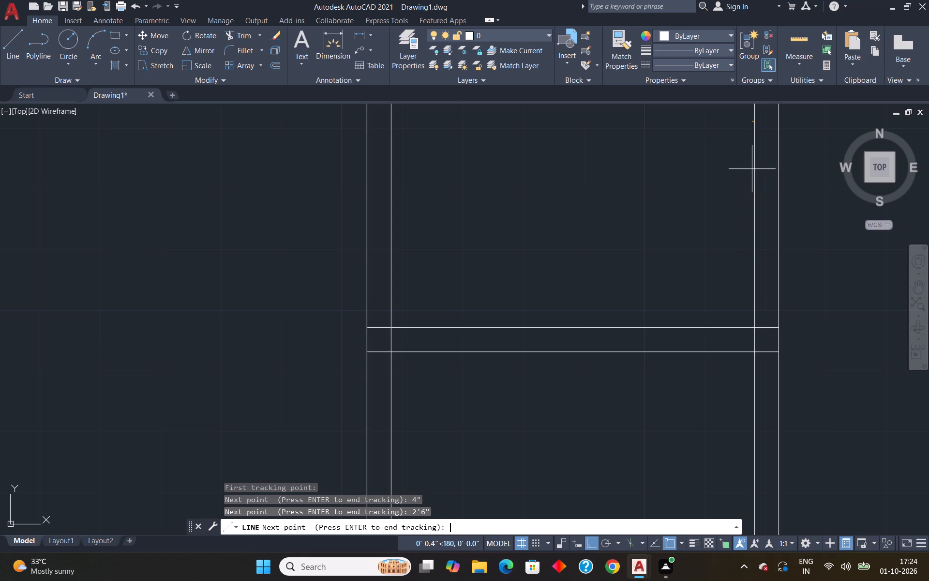
key("Return")
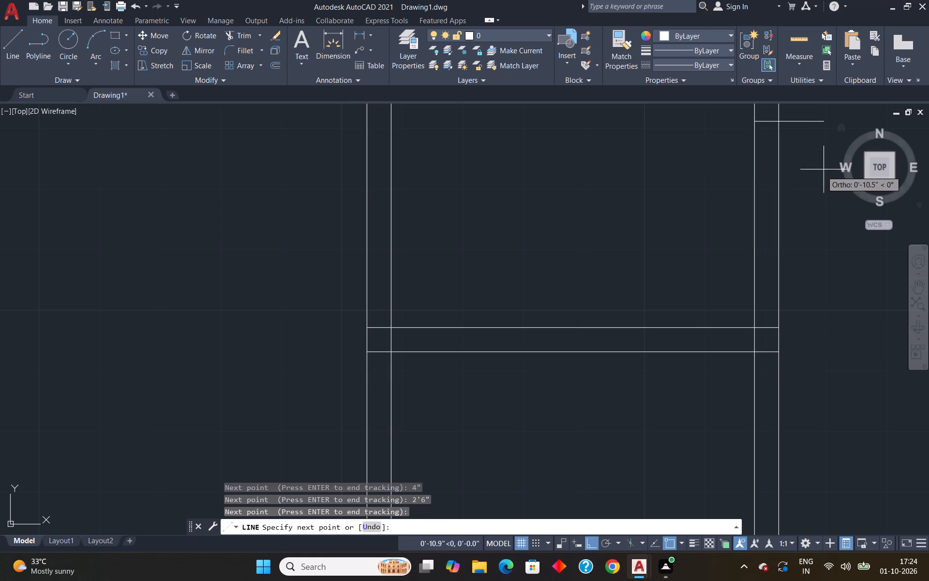
left_click(779, 124)
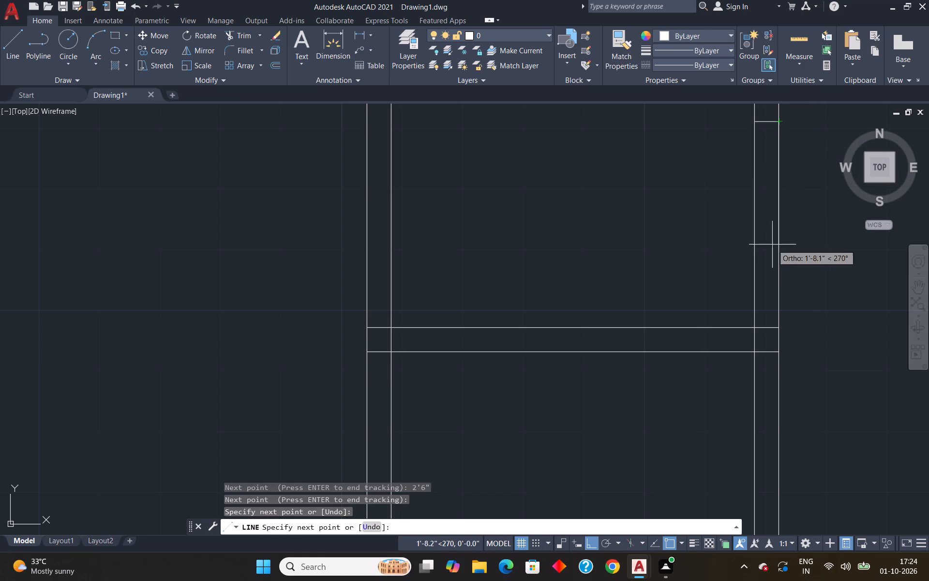
type("2'6\"")
key("Return")
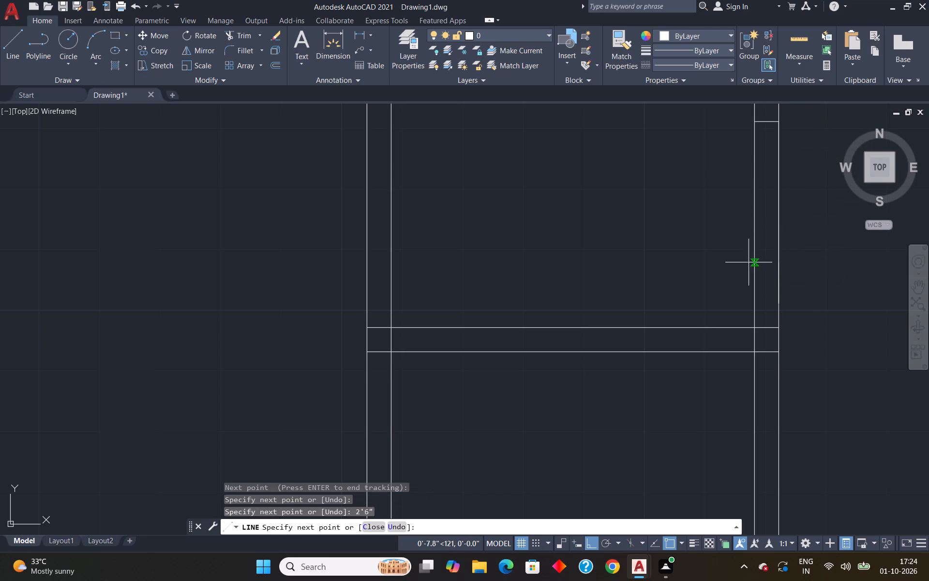
left_click(753, 304)
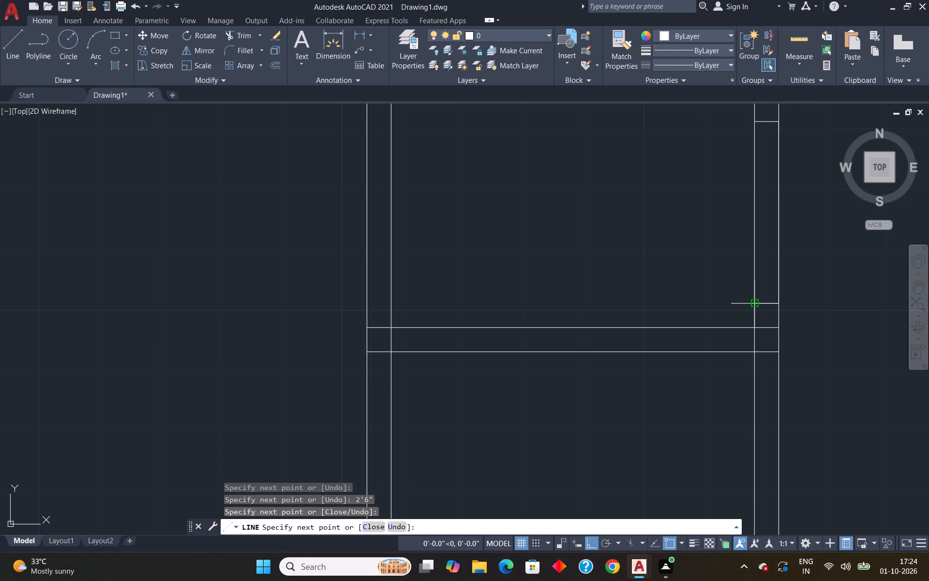
key("Escape")
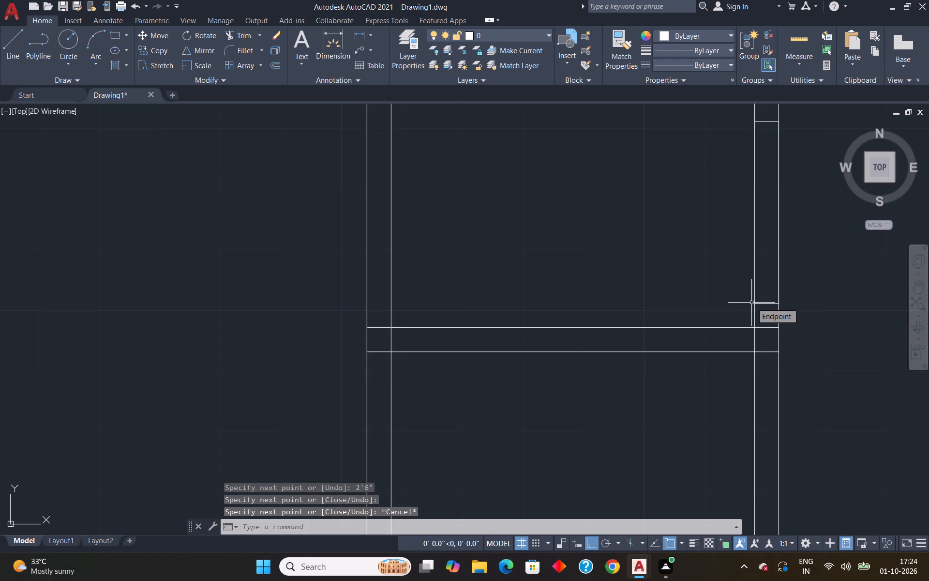
Outline a 2'6" door opening in the horizontal partition below the upper middle rooms, starting 4" right of the left vertical partition.
scroll(771, 331, "down", 4)
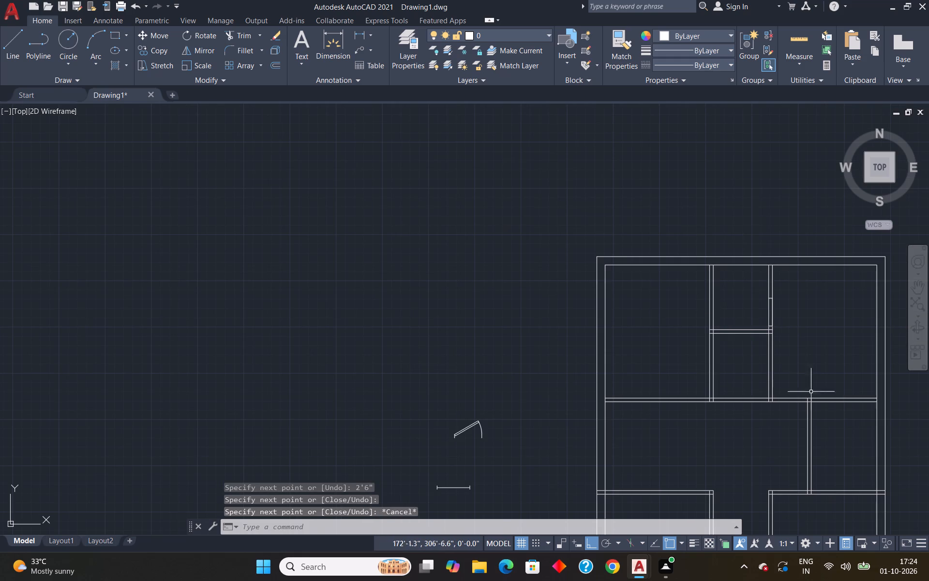
scroll(769, 364, "up", 2)
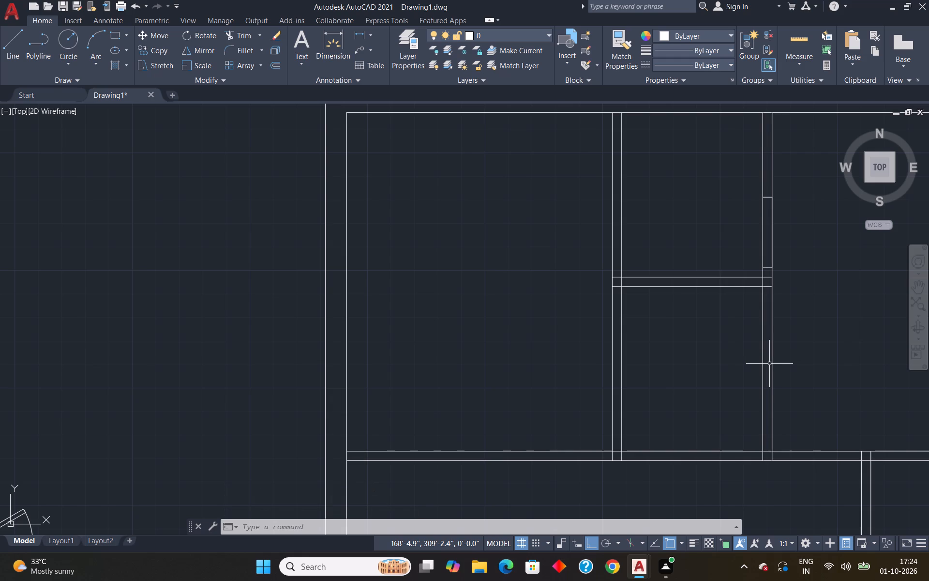
key("l")
key("Return")
type("tk")
key("Return")
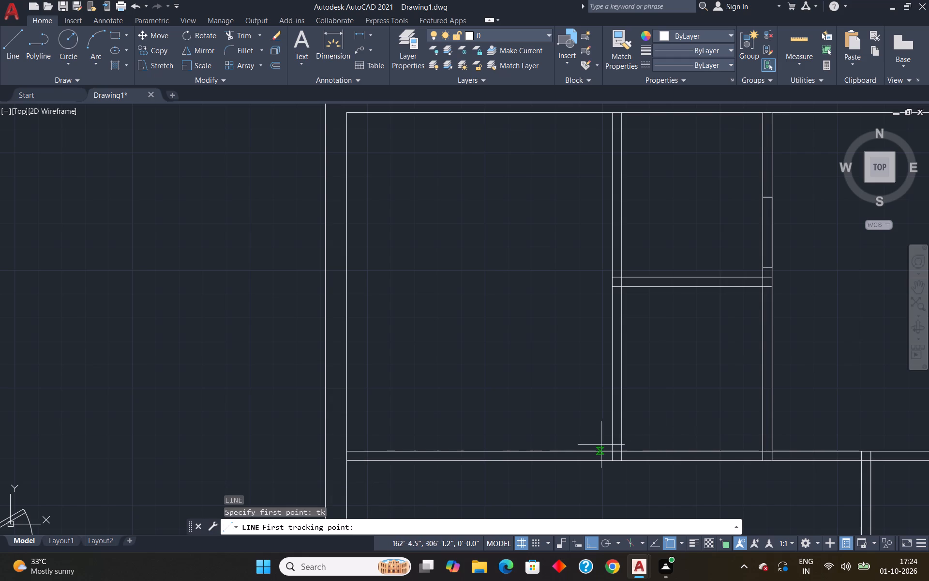
left_click(618, 453)
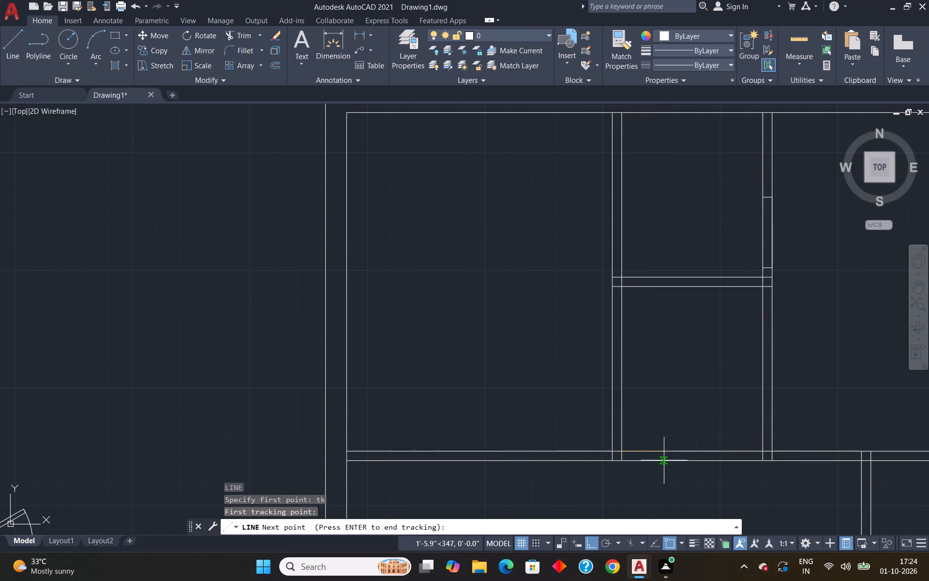
key("4")
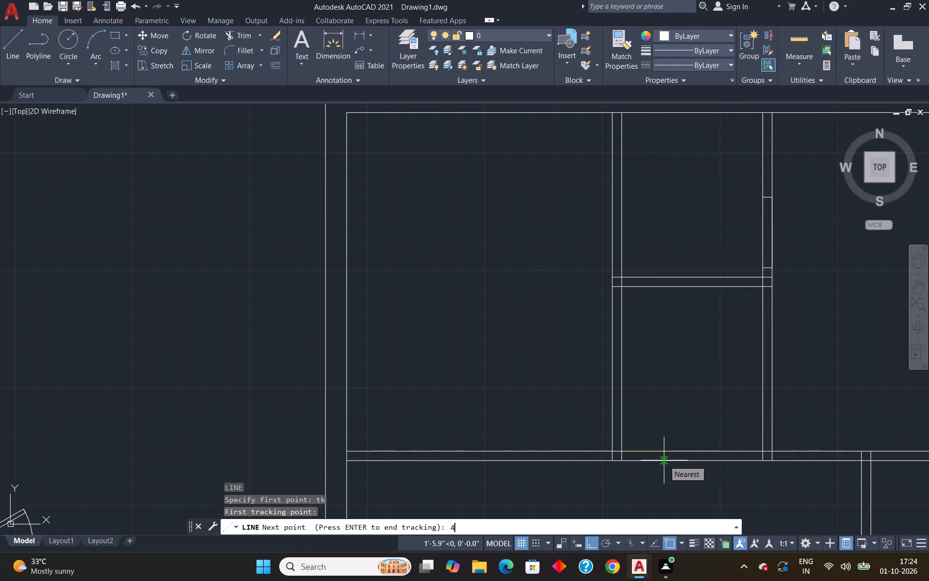
key("shift+quotedbl")
key("Return")
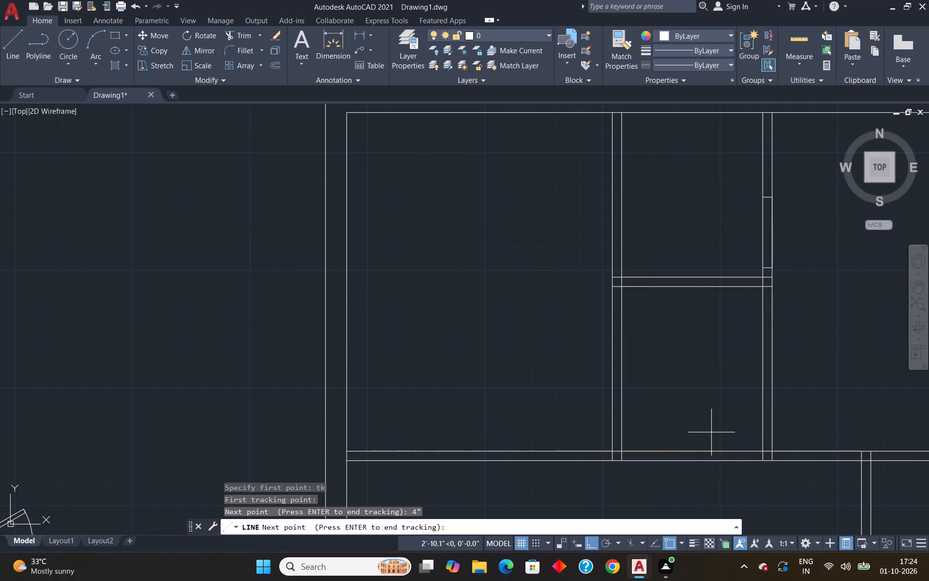
type("2'6\"")
key("Return")
key("Return")
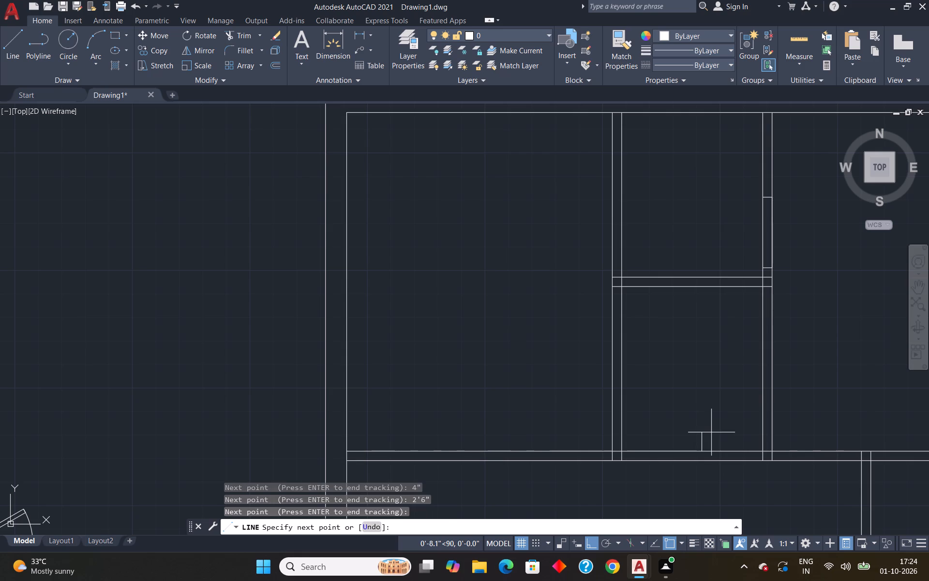
left_click(703, 463)
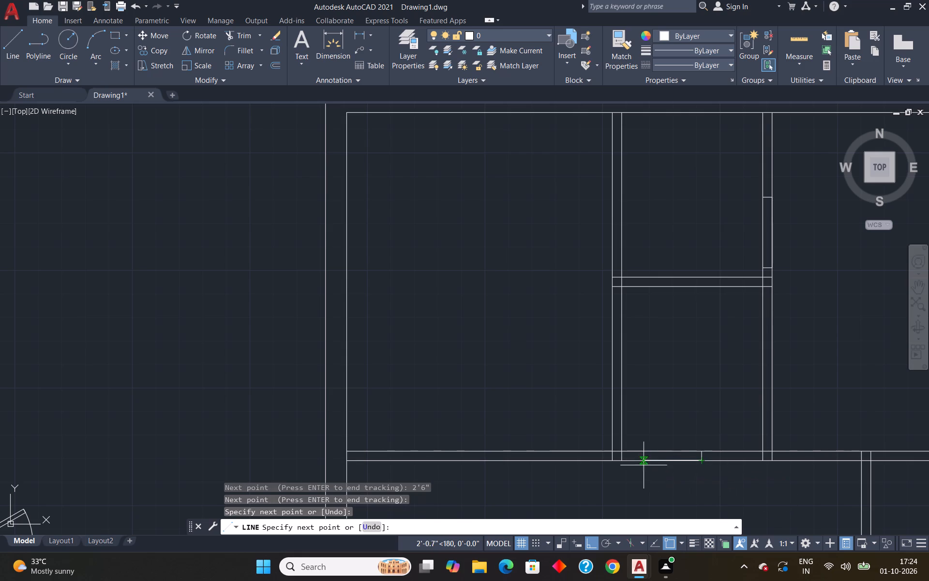
type("2'6\"")
key("Return")
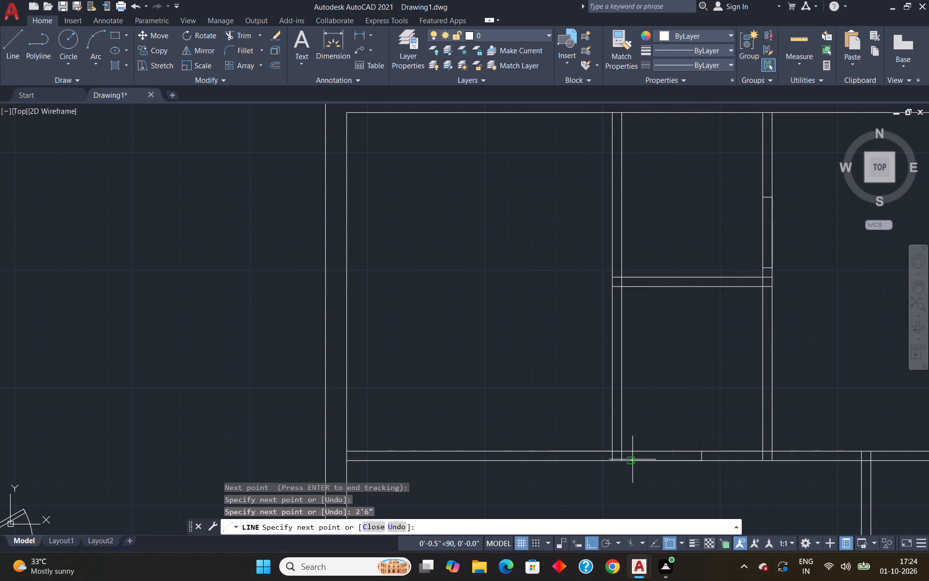
left_click(631, 448)
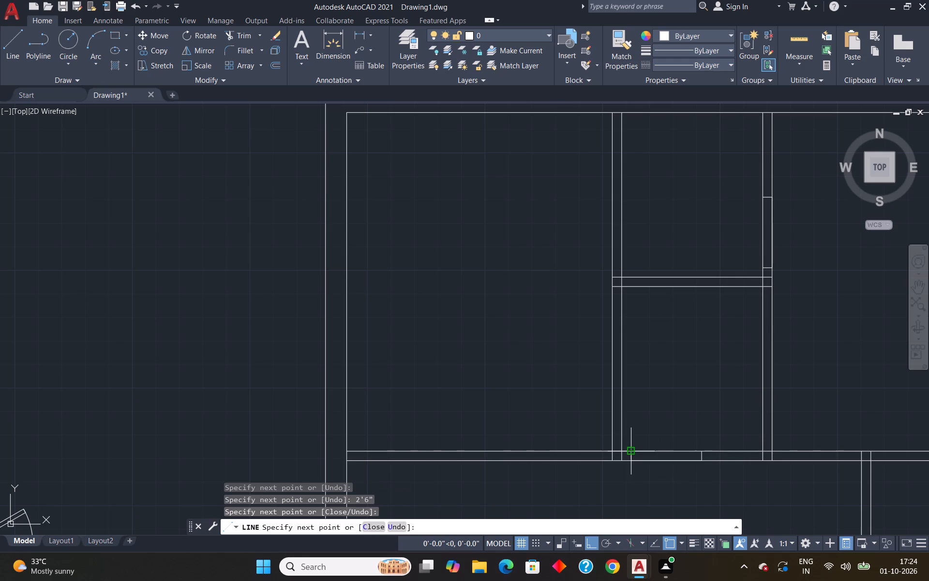
Close the 2'6" door opening outline along the upper line of the horizontal partition below the upper middle rooms.
left_click(706, 446)
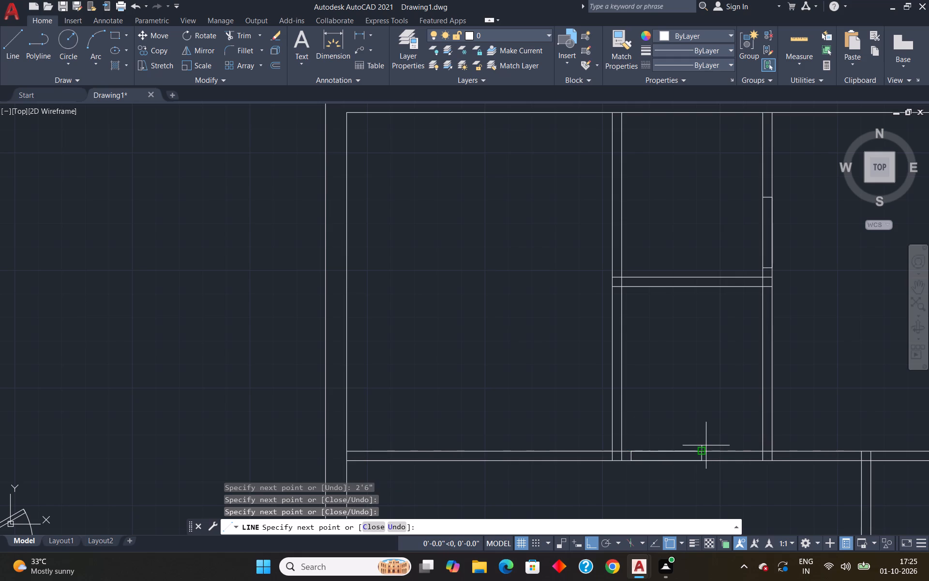
scroll(707, 437, "down", 3)
key("Escape")
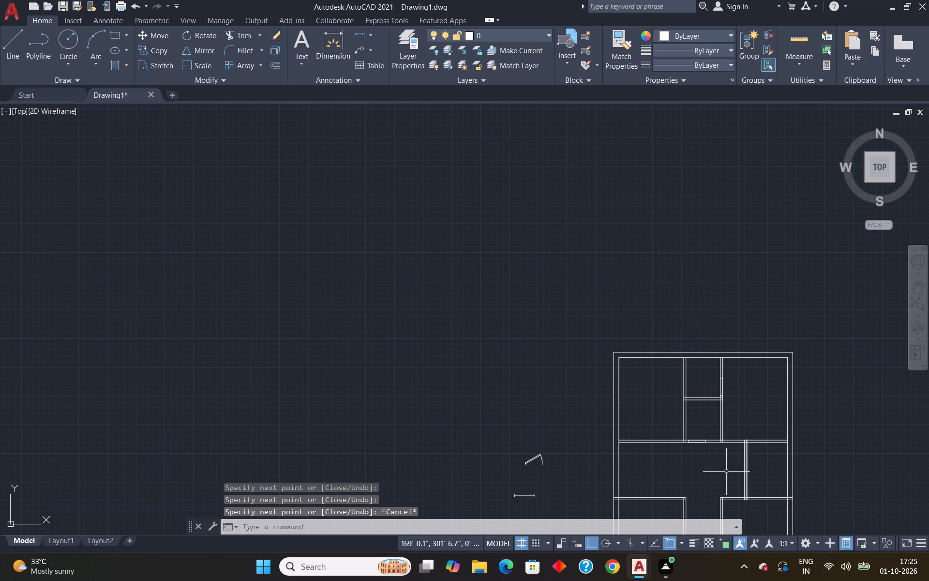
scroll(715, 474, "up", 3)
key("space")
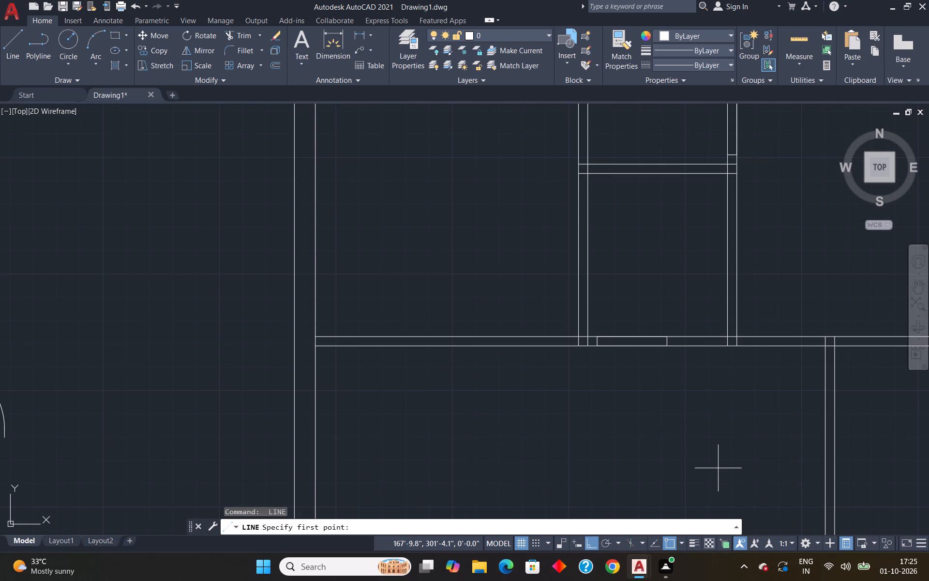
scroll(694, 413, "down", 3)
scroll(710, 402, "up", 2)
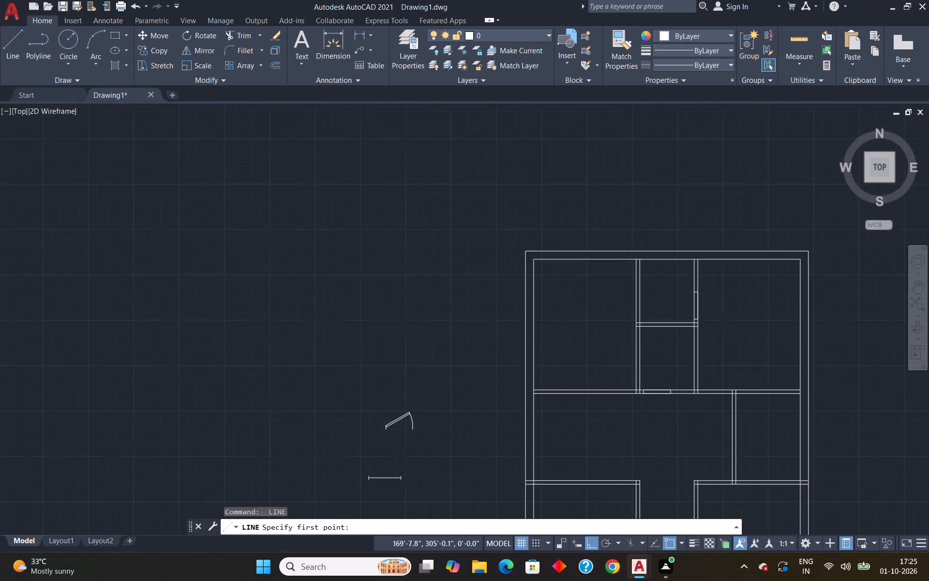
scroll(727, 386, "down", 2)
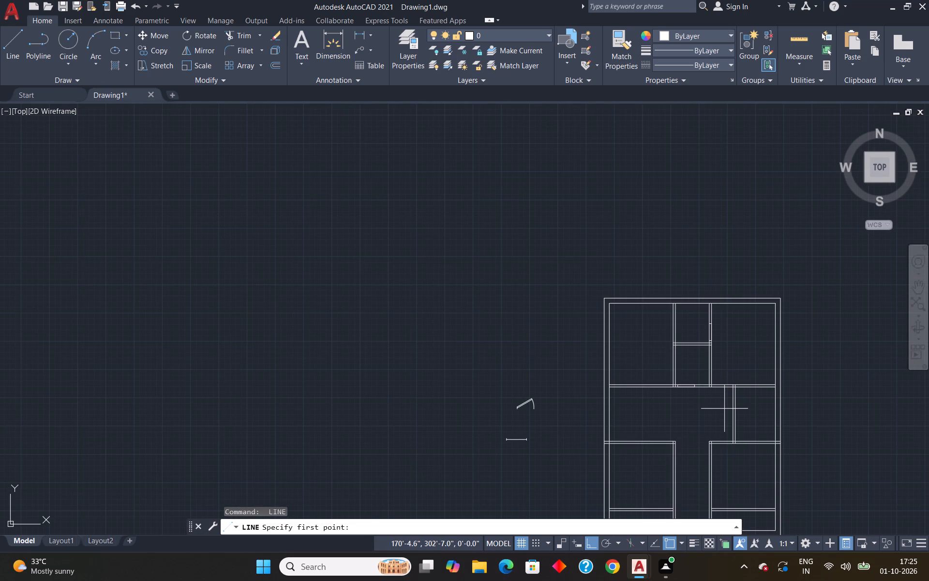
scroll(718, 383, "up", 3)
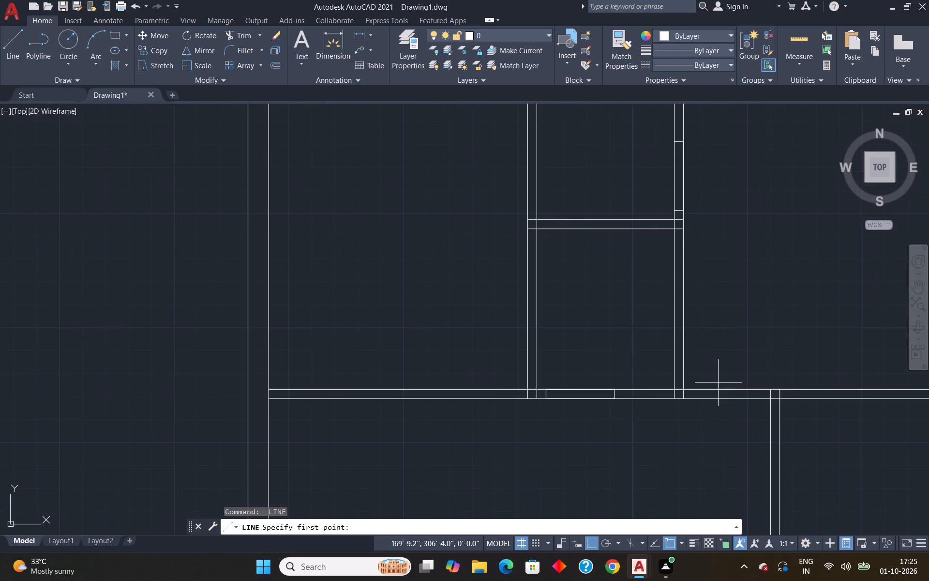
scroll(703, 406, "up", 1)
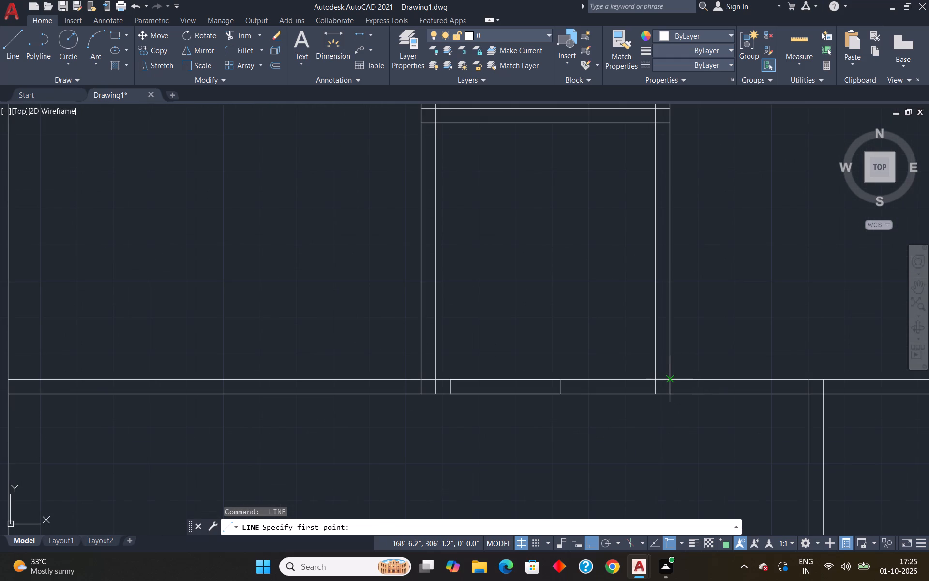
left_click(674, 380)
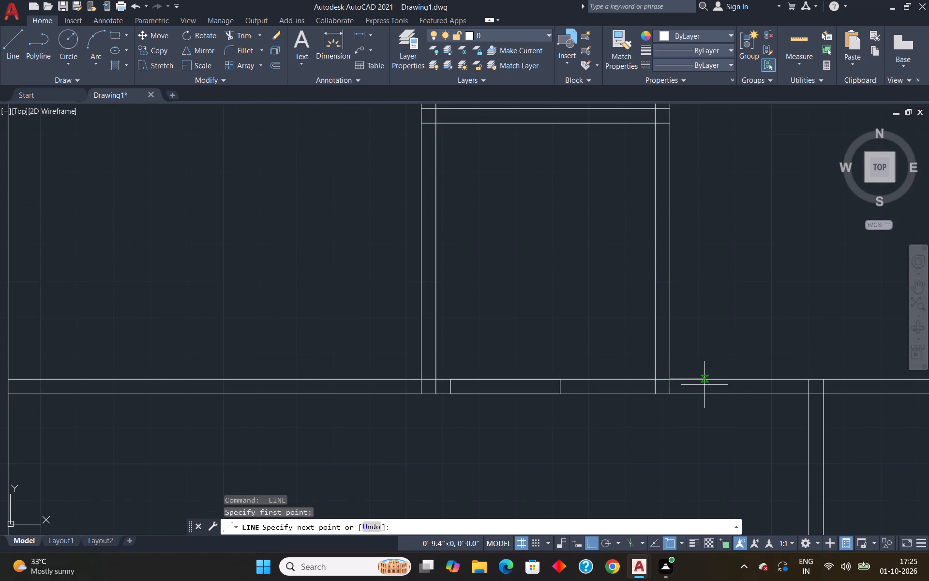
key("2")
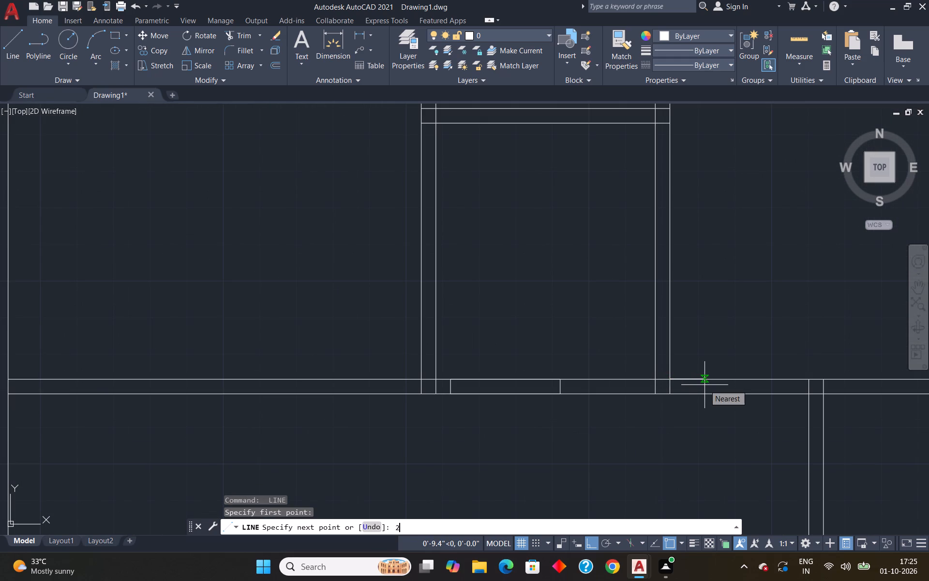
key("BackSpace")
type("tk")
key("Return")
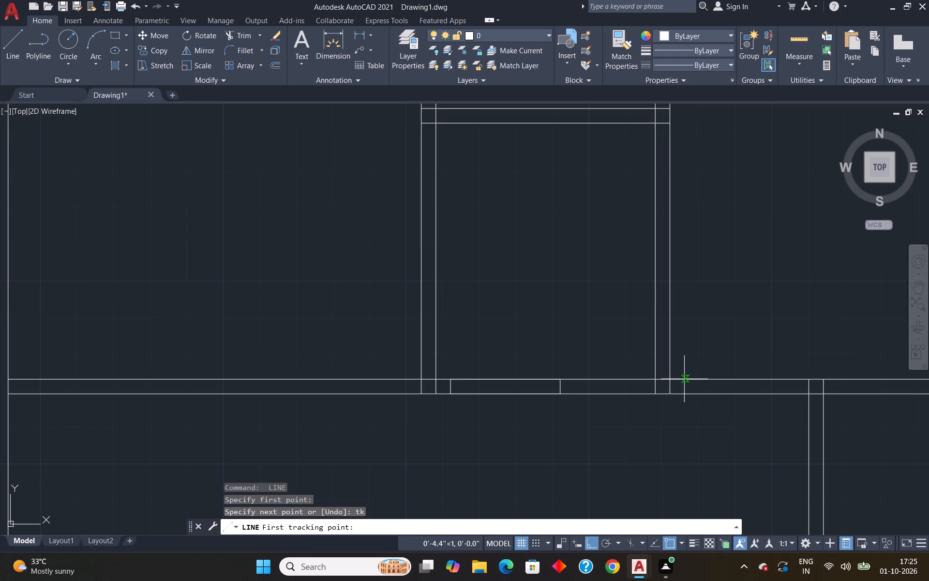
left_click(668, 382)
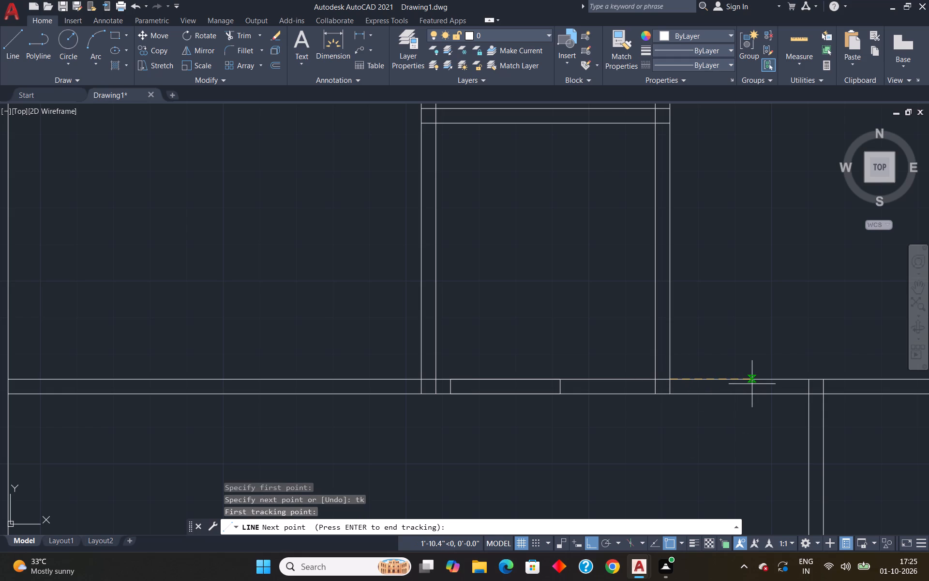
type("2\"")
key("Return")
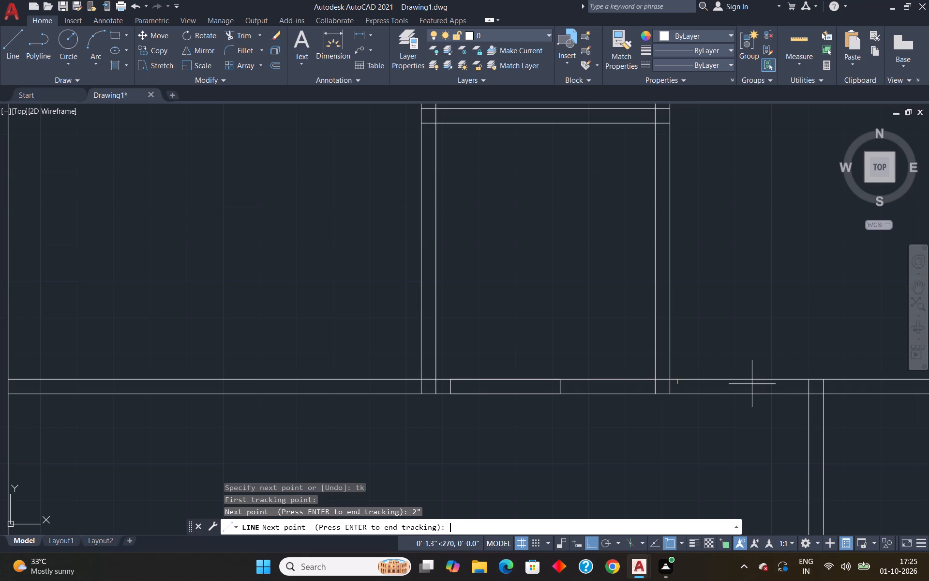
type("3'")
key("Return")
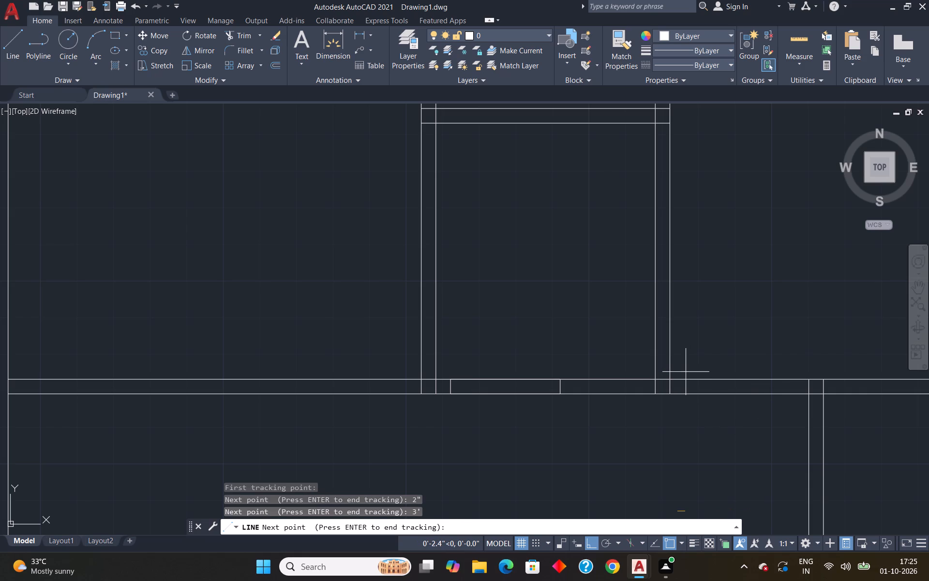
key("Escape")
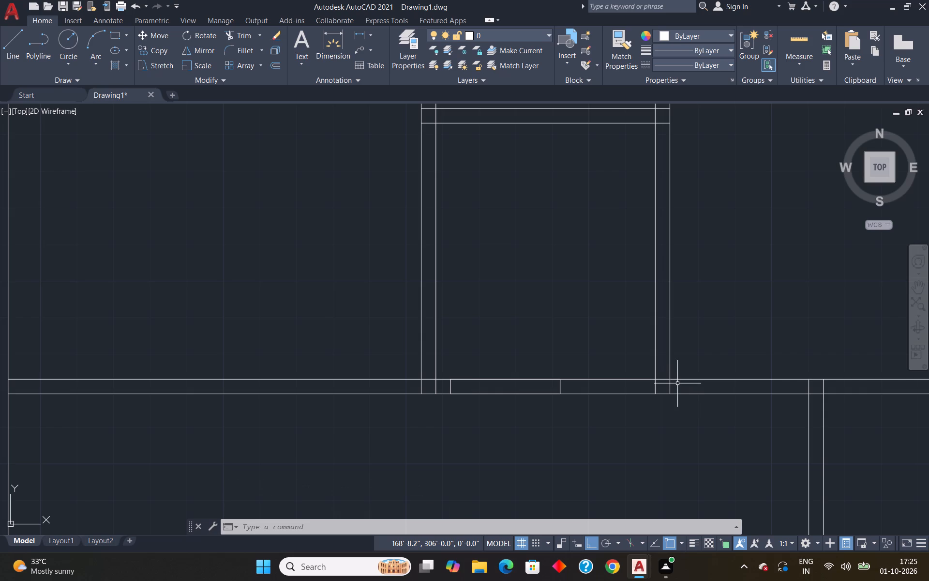
Begin a line with a tracked start point for an opening in the horizontal partition, just right of the upper-right vertical partition.
key("l")
key("Return")
type("tk")
key("Return")
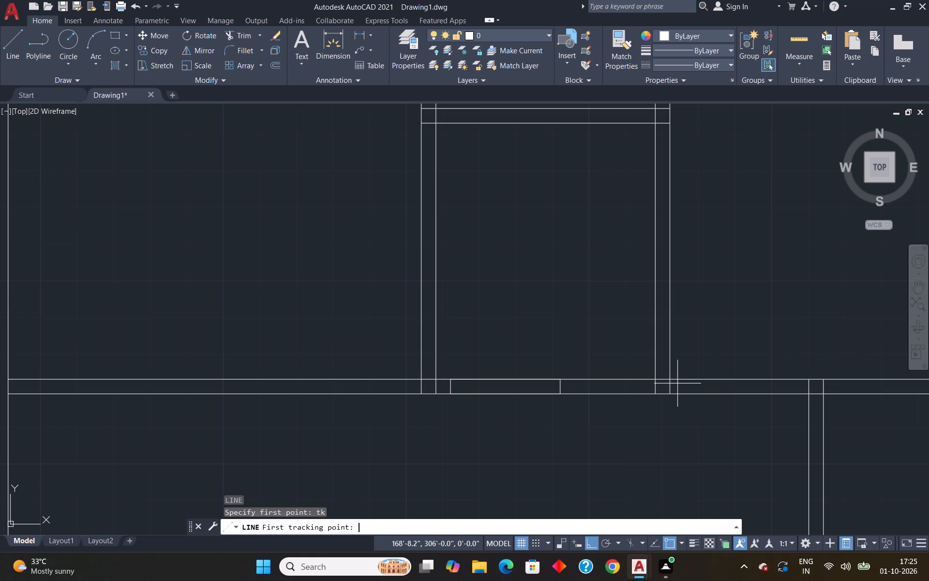
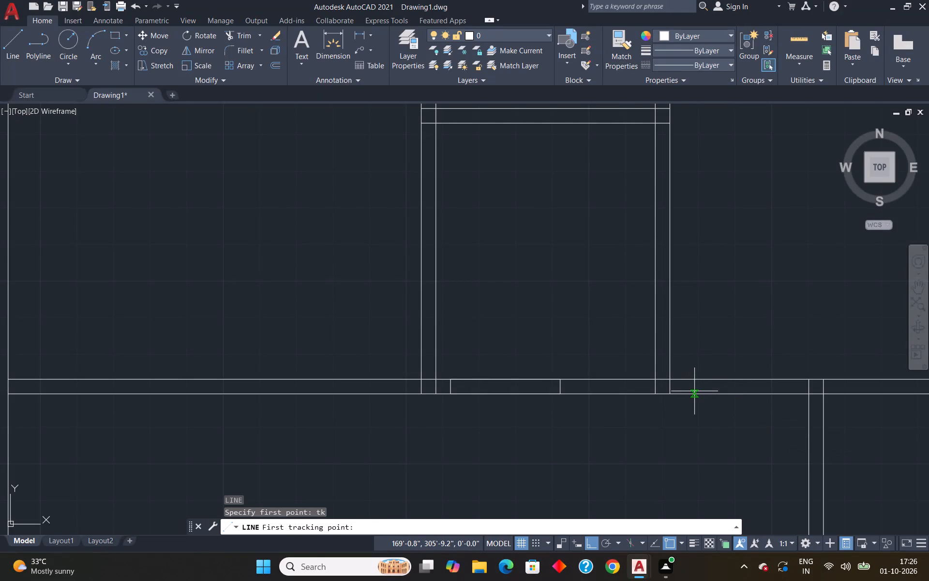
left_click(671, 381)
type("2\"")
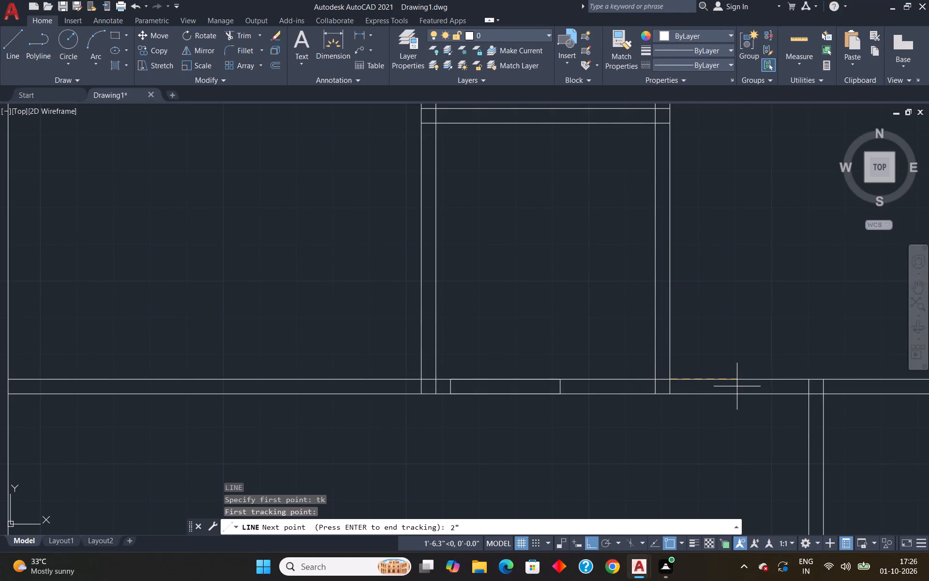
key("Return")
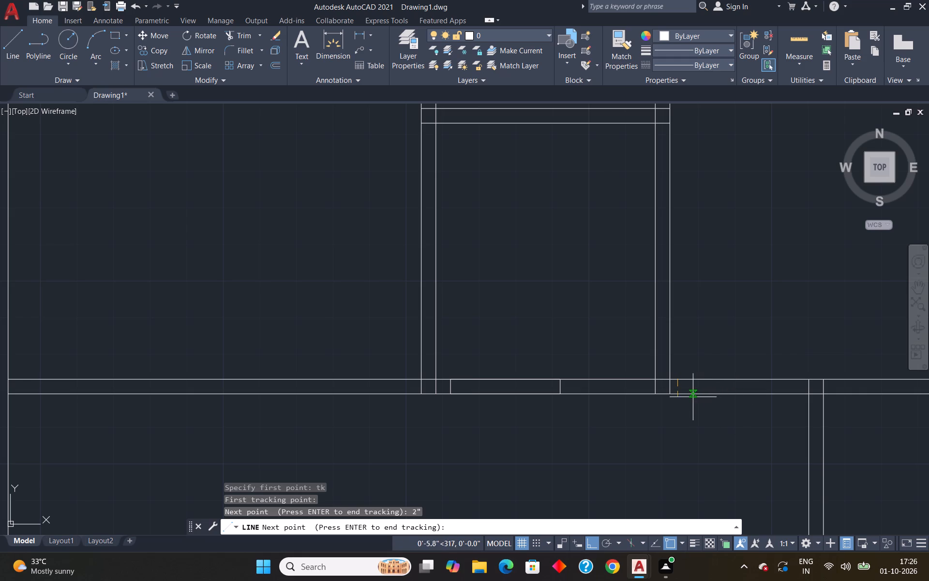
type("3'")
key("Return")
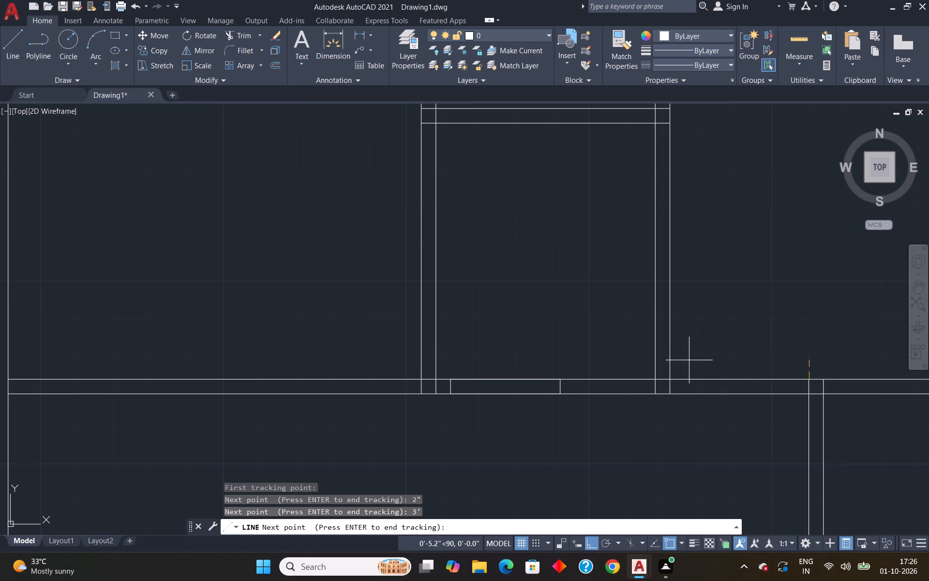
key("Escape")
Outline a 3' door opening across the horizontal partition below the upper-left room, offset 4" left of the left vertical partition.
scroll(687, 367, "down", 3)
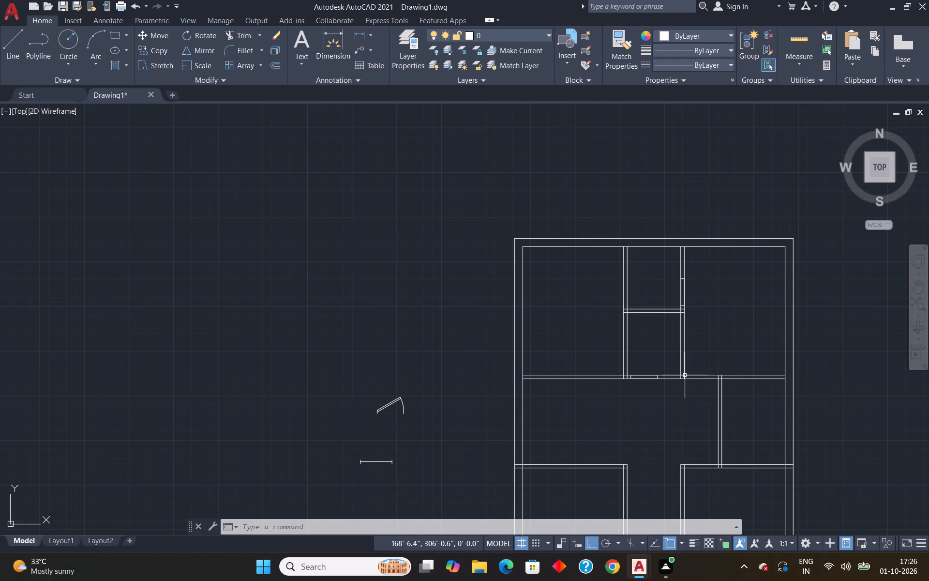
scroll(688, 377, "up", 4)
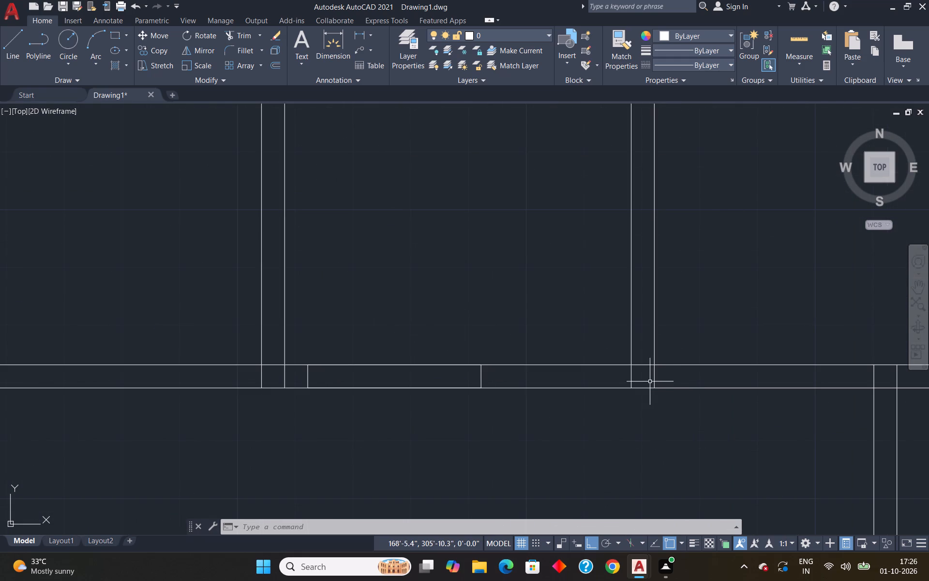
scroll(656, 370, "down", 4)
scroll(644, 432, "down", 3)
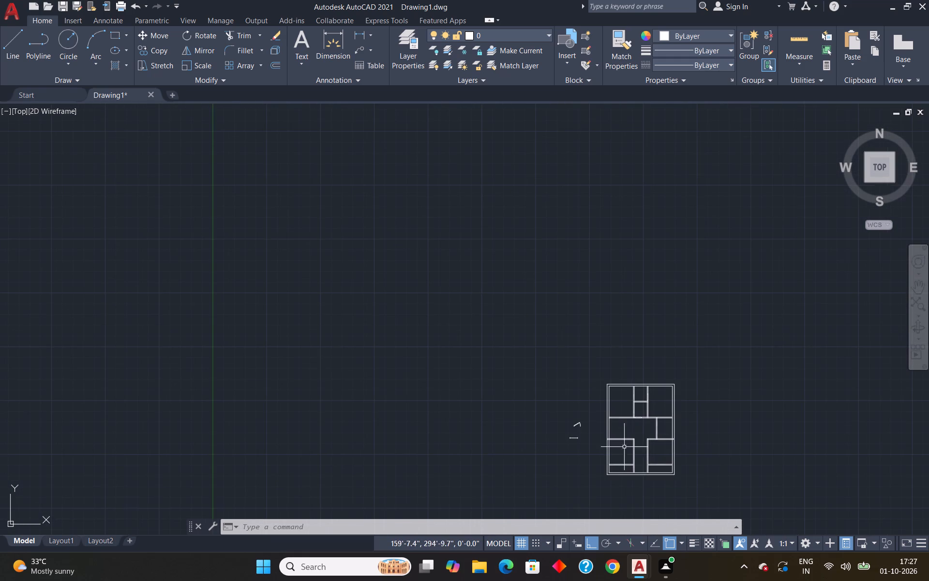
scroll(619, 464, "up", 2)
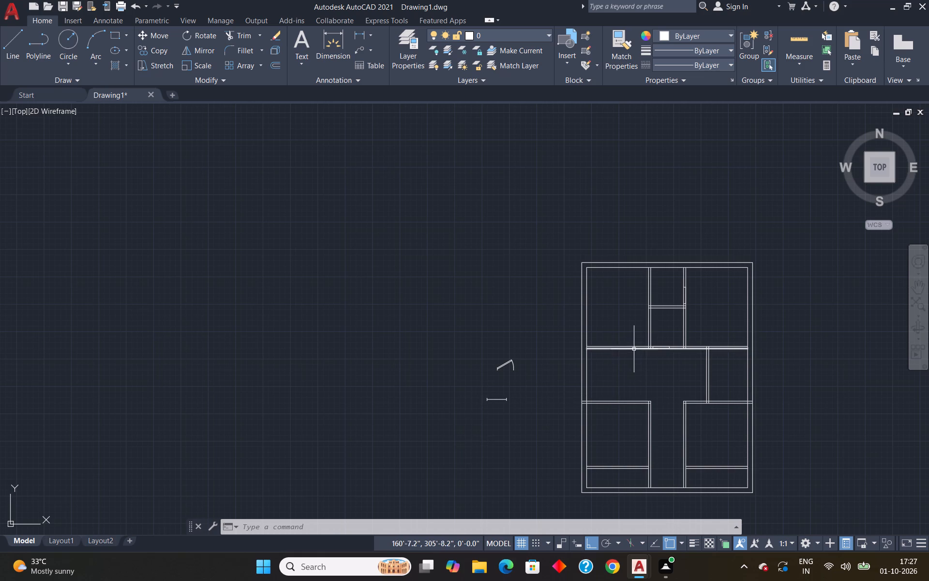
scroll(634, 349, "up", 3)
key("l")
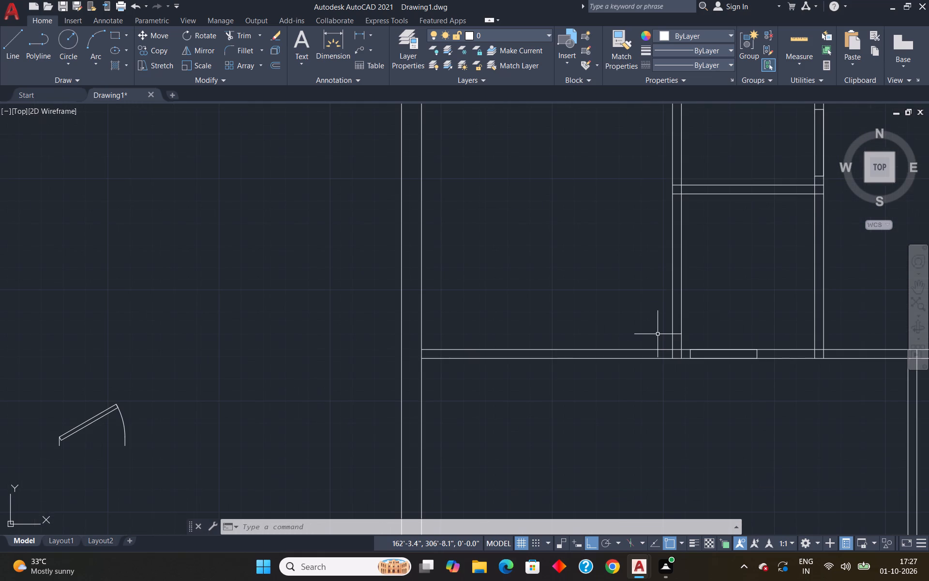
key("Return")
type("tk")
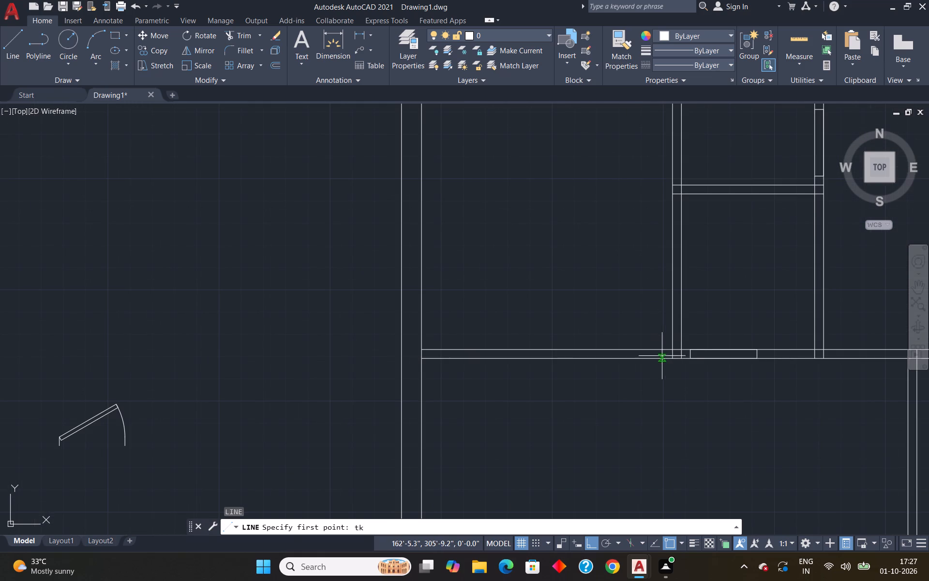
key("Return")
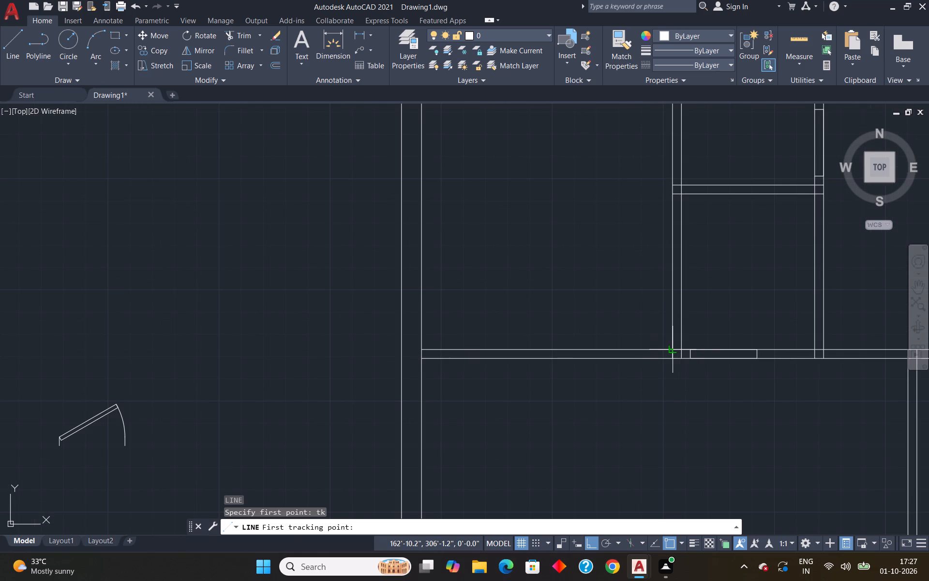
scroll(674, 353, "up", 3)
left_click(660, 342)
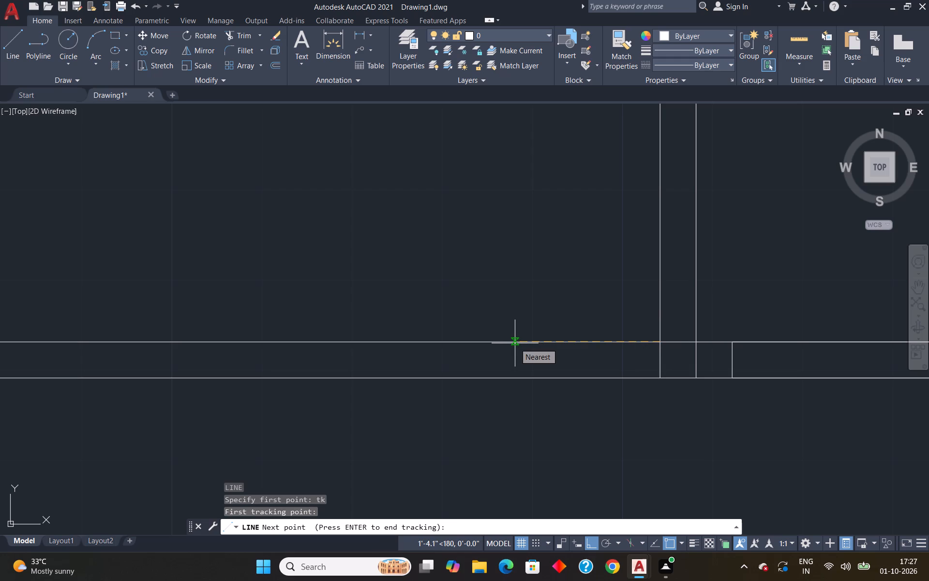
type("4\"")
key("Return")
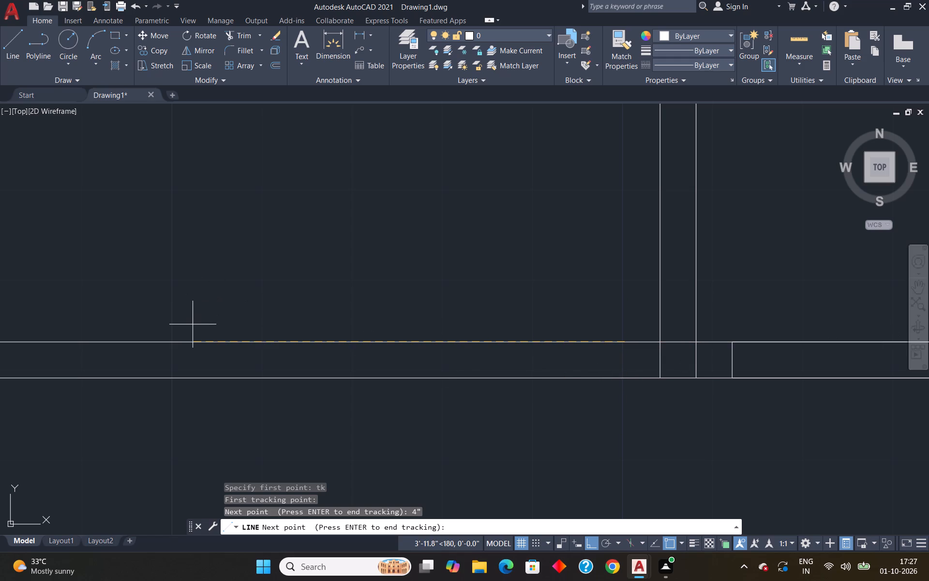
type("3'")
key("Return")
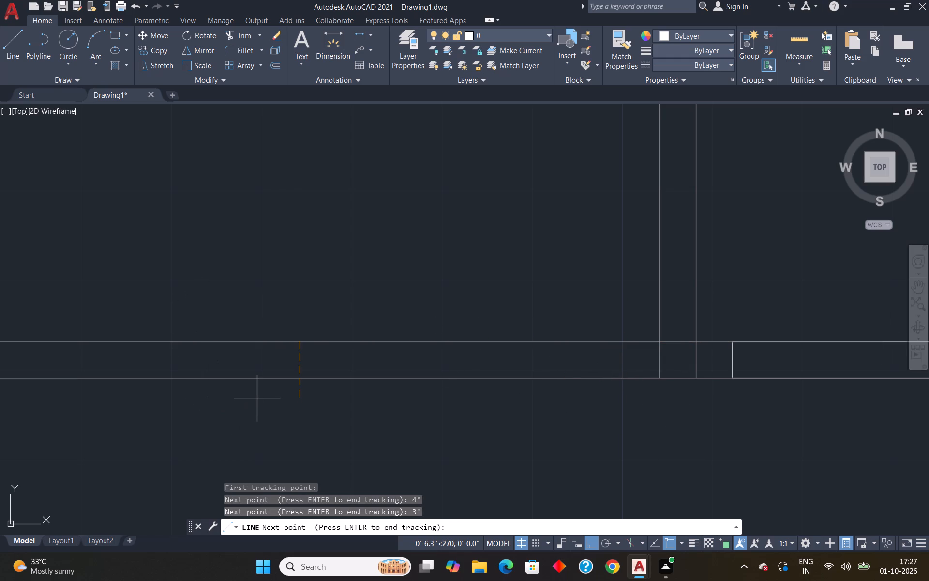
key("Return")
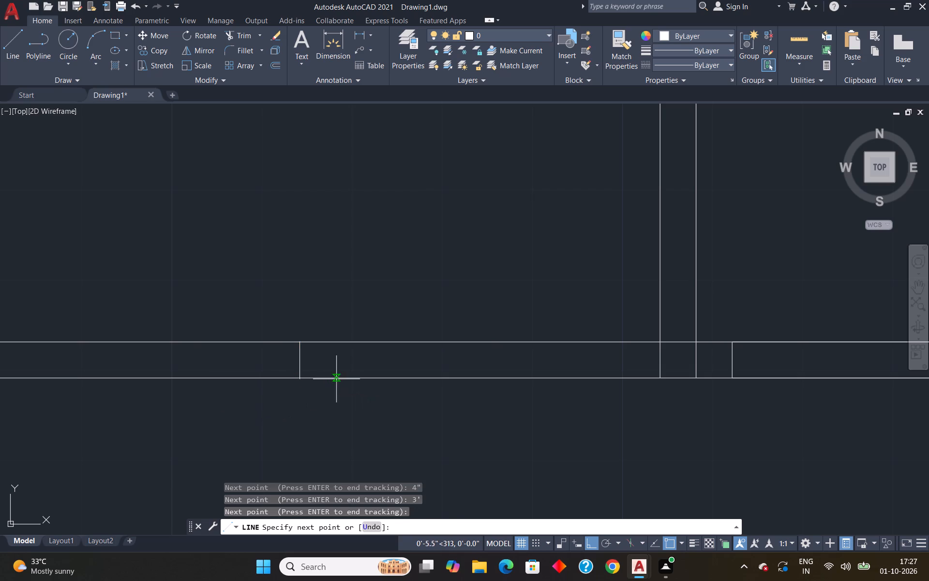
left_click(294, 380)
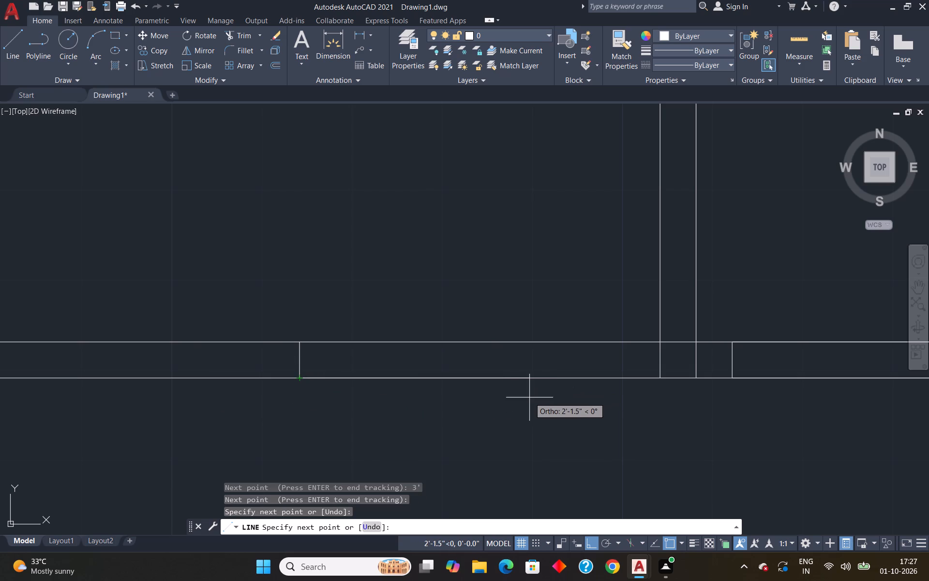
type("3'")
key("Return")
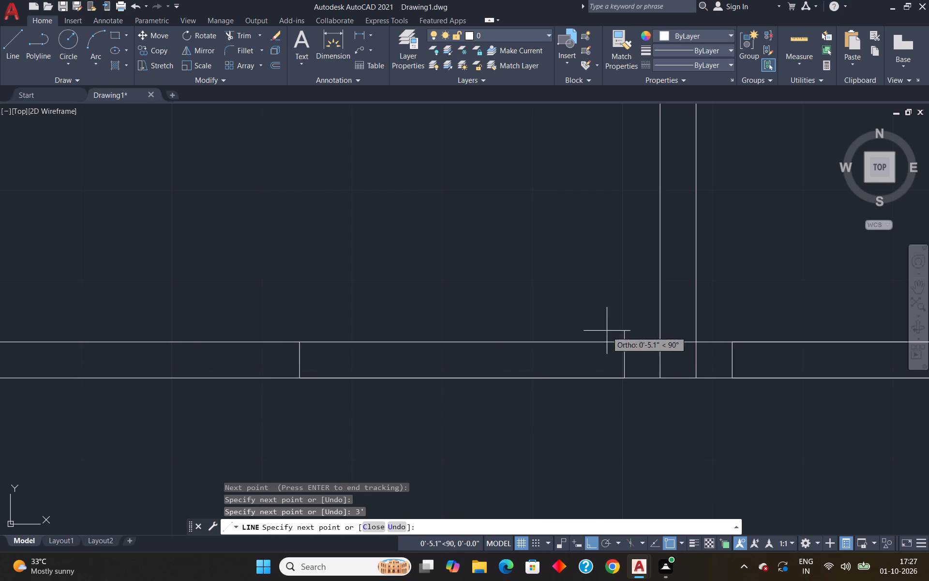
left_click(620, 341)
key("Escape")
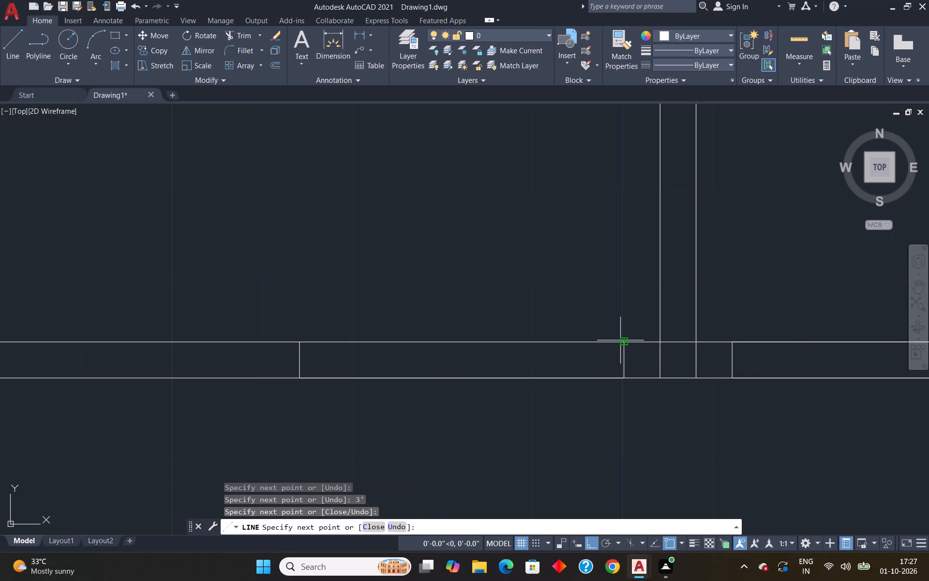
Outline a 3' door opening across the horizontal partition above the lower-left room, offset 4" left of that room's right-hand vertical partition.
scroll(620, 340, "down", 4)
scroll(634, 378, "down", 4)
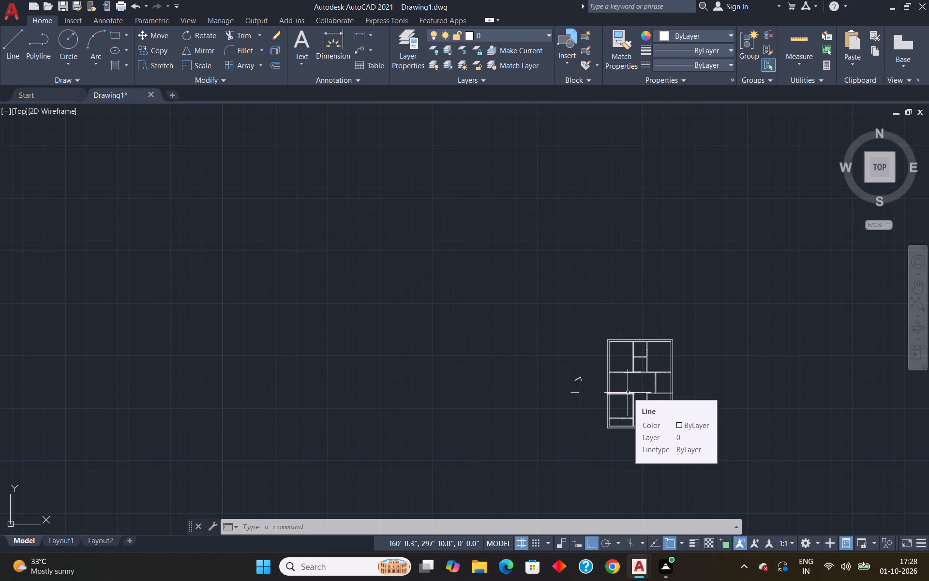
scroll(625, 409, "up", 3)
scroll(638, 354, "up", 3)
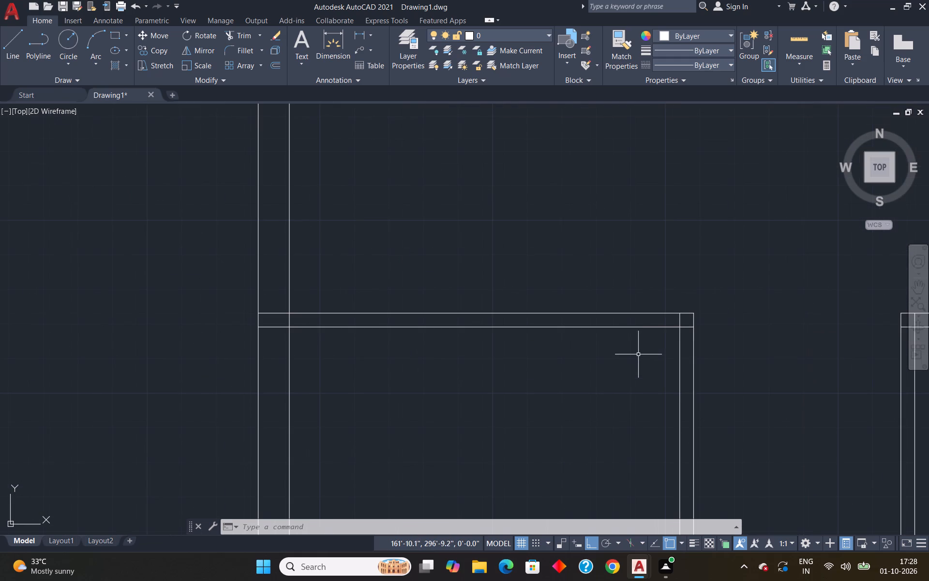
key("l")
key("Return")
type("tk")
key("Return")
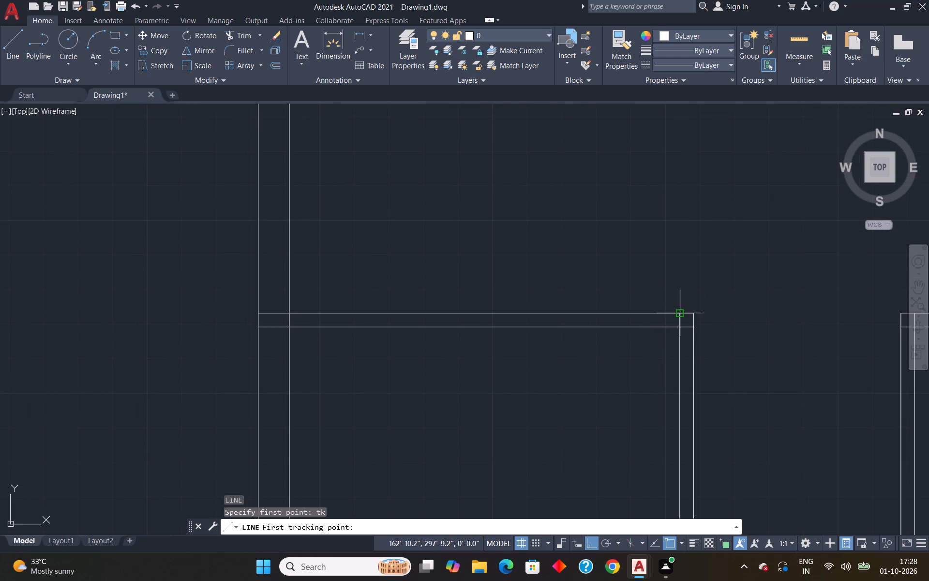
left_click(679, 314)
type("4\"")
key("Return")
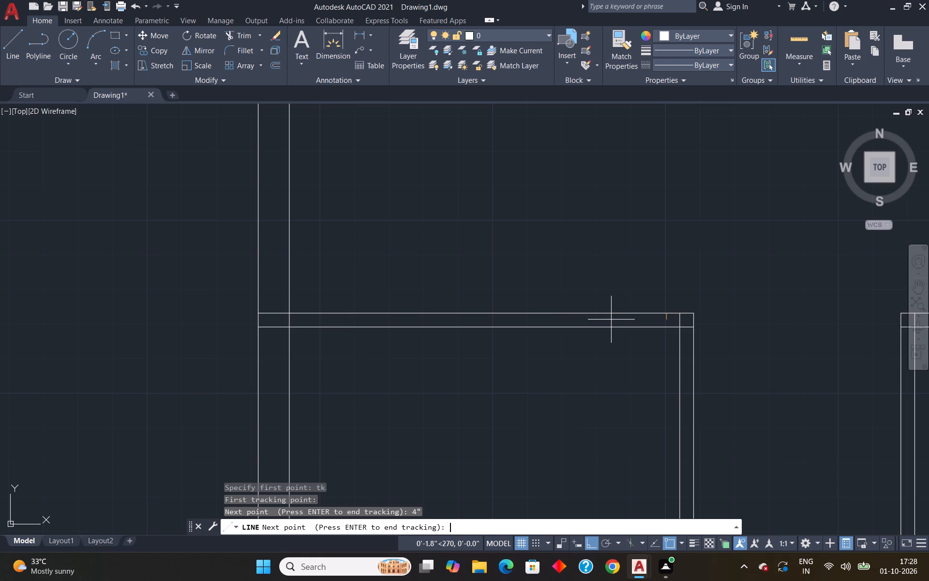
scroll(669, 330, "up", 4)
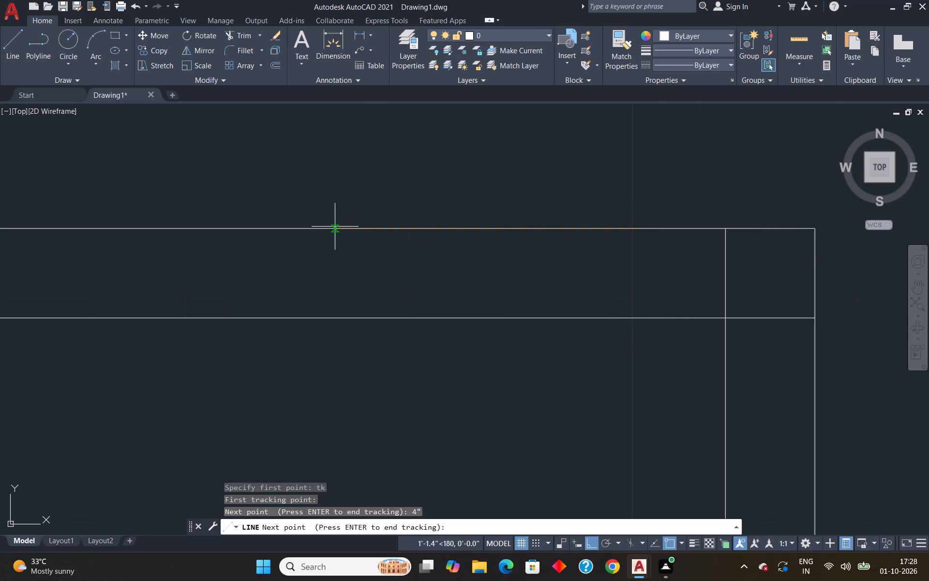
key("3")
key("apostrophe")
key("Return")
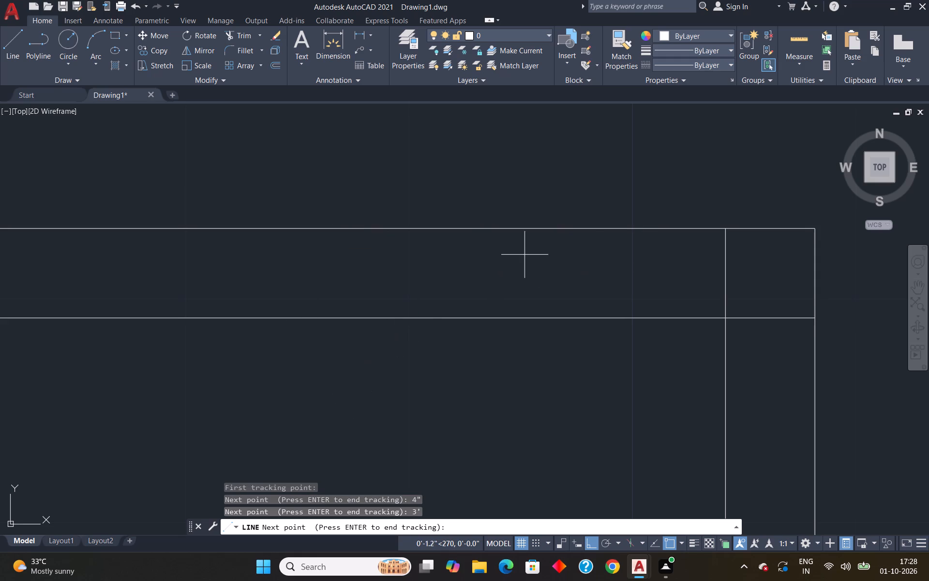
scroll(530, 257, "down", 4)
key("Return")
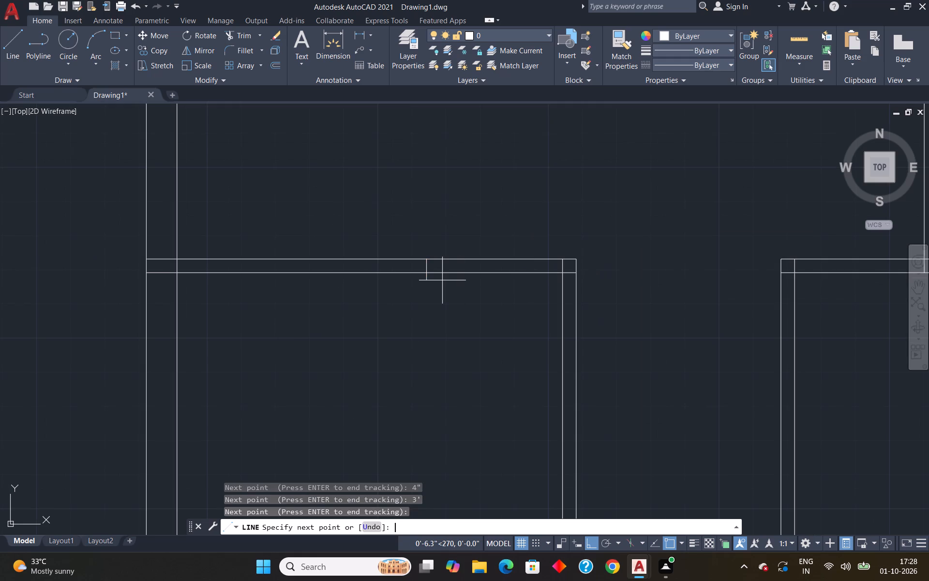
scroll(425, 274, "up", 3)
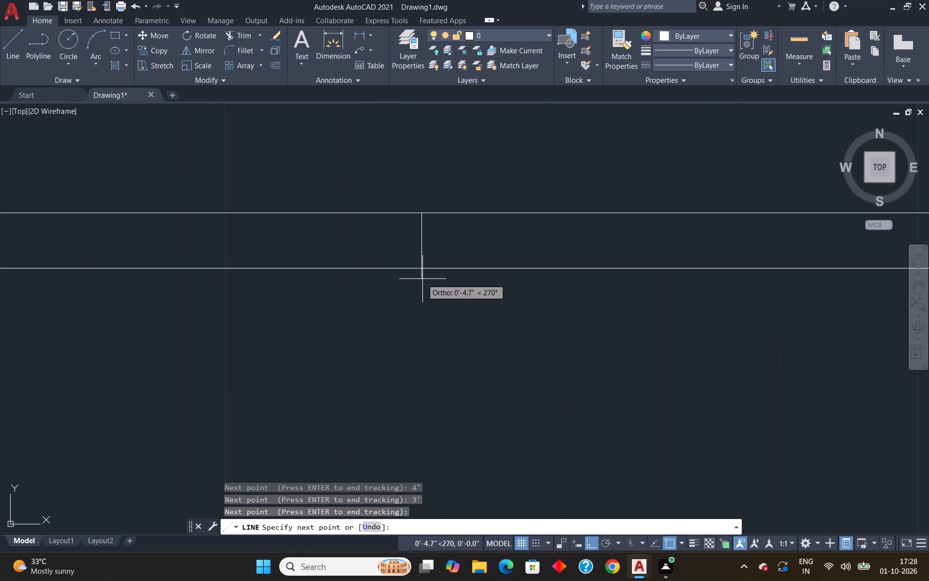
left_click(424, 268)
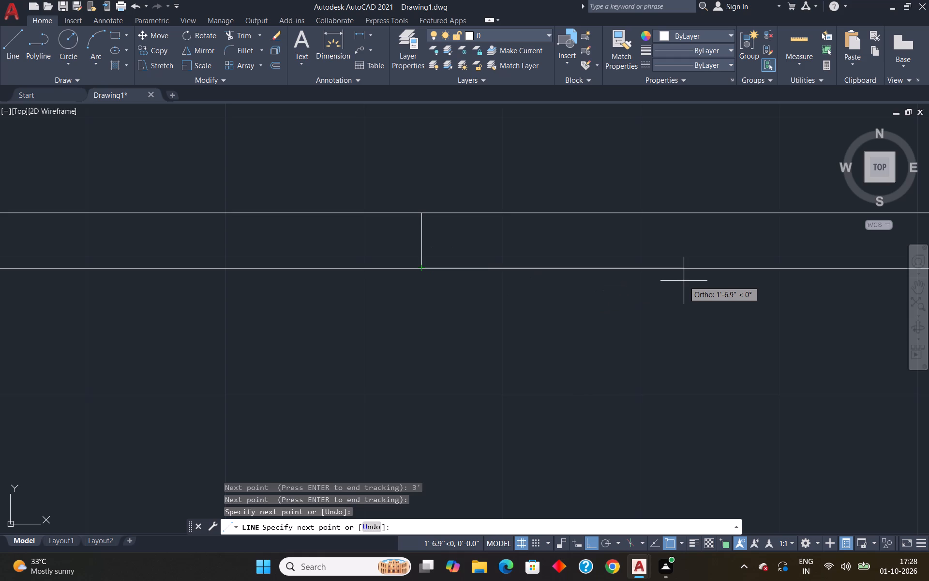
type("3'")
key("Return")
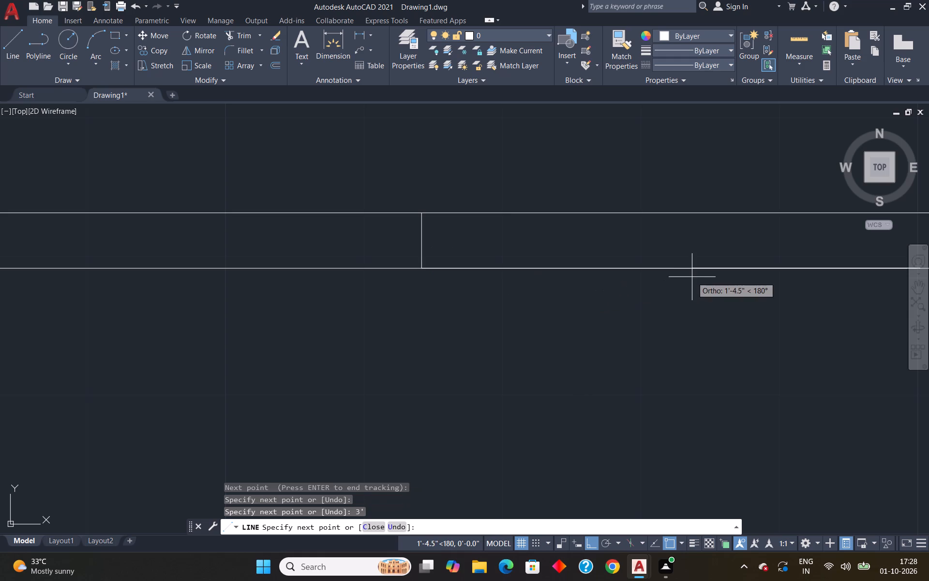
scroll(692, 277, "down", 4)
scroll(728, 268, "up", 3)
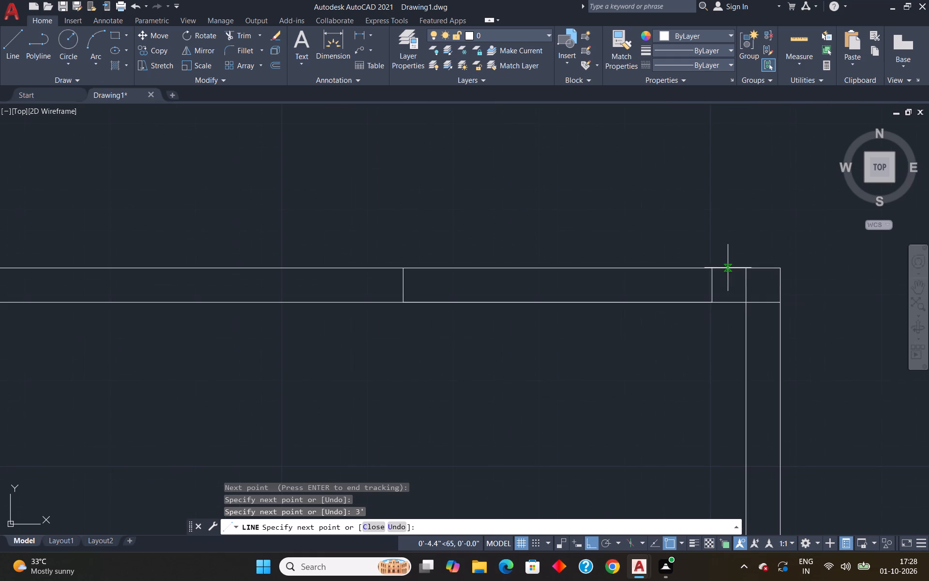
left_click(713, 265)
scroll(713, 265, "down", 3)
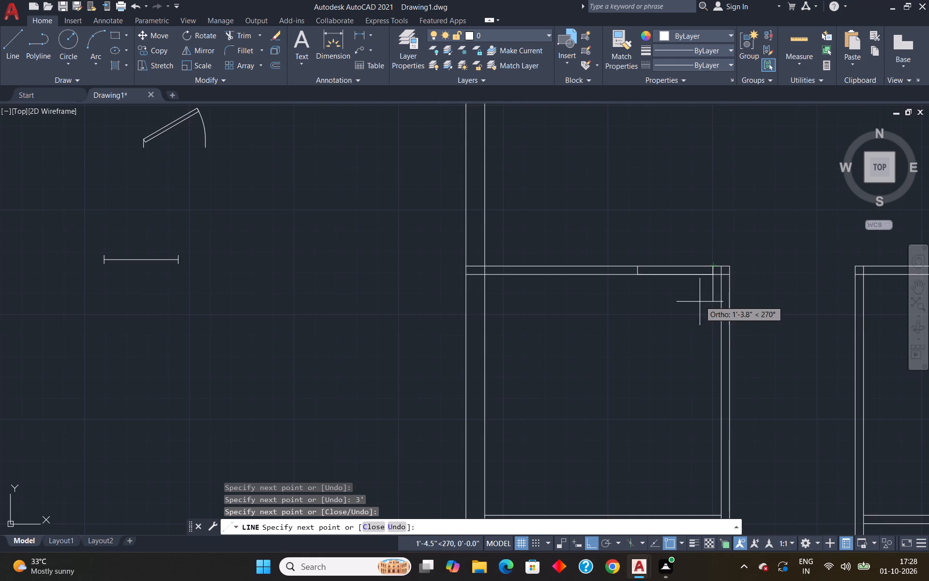
key("Escape")
Outline a 3' door opening across the vertical partition above the lower-right room, offset 4" up from the horizontal partition's upper line.
scroll(700, 321, "down", 4)
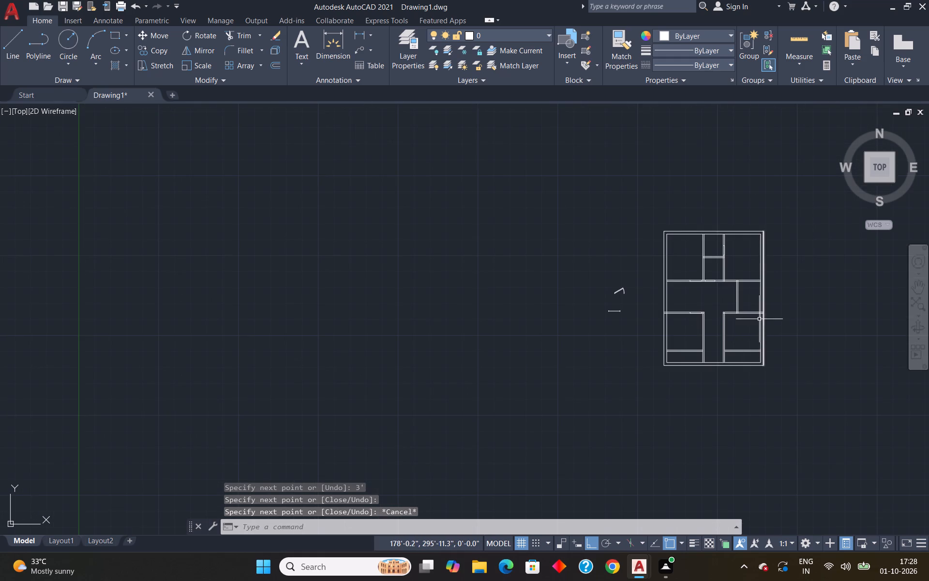
scroll(742, 312, "up", 4)
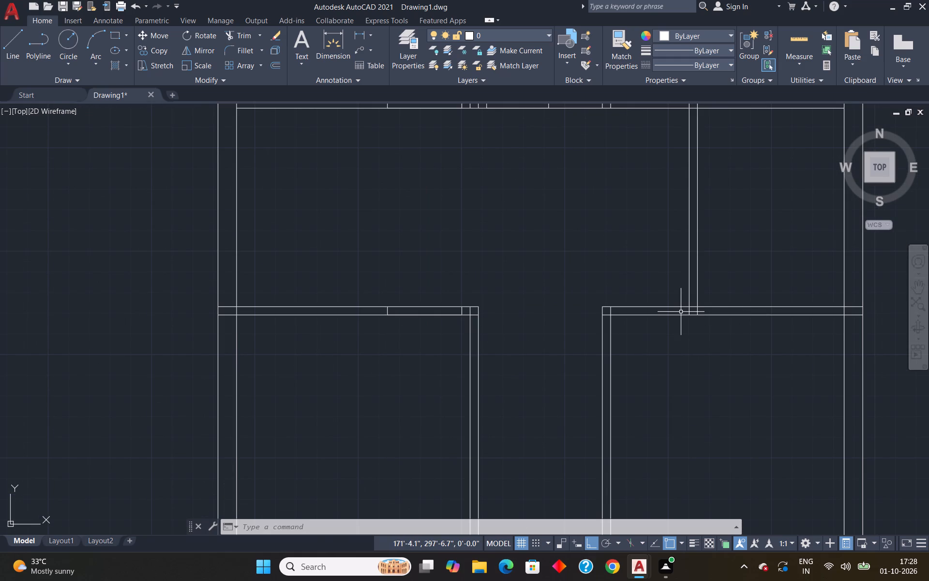
key("l")
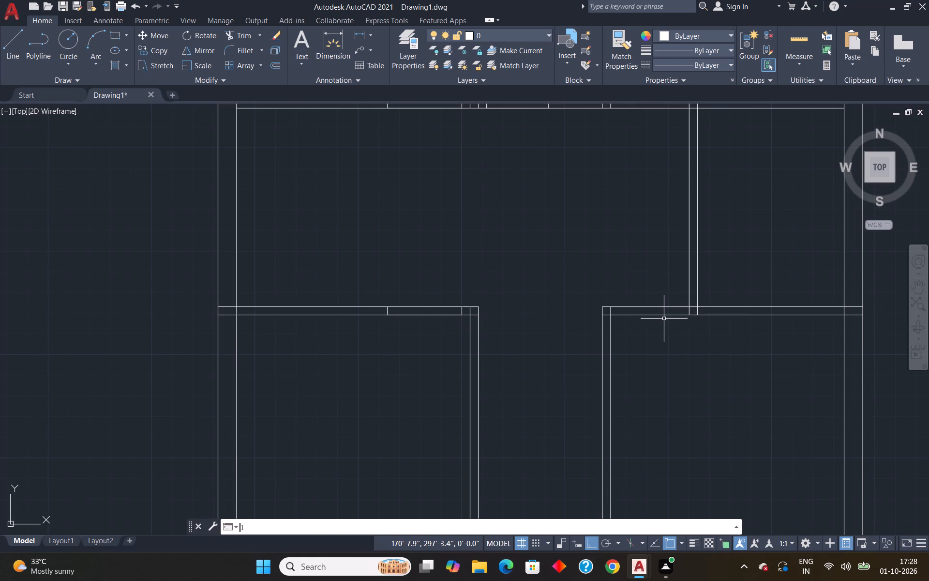
key("Return")
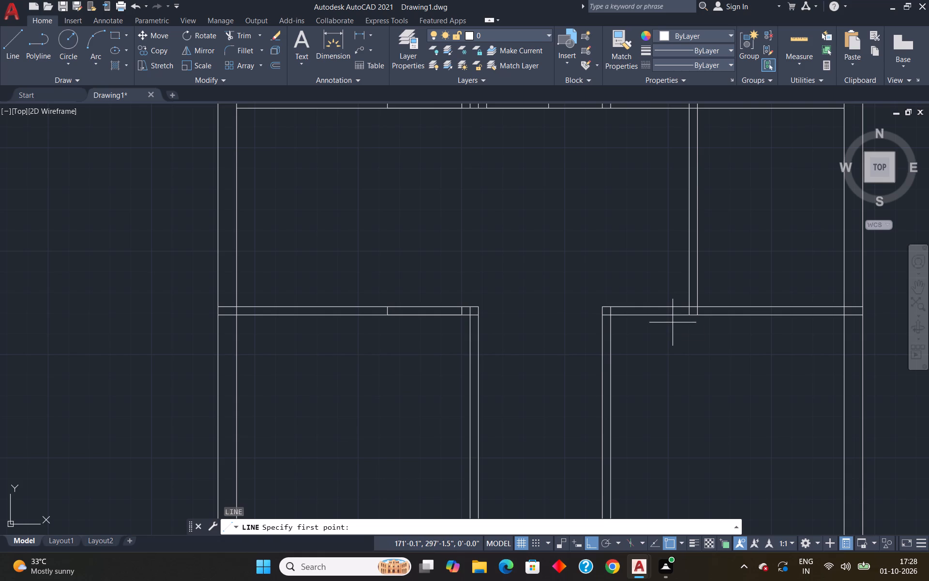
type("tk")
key("Return")
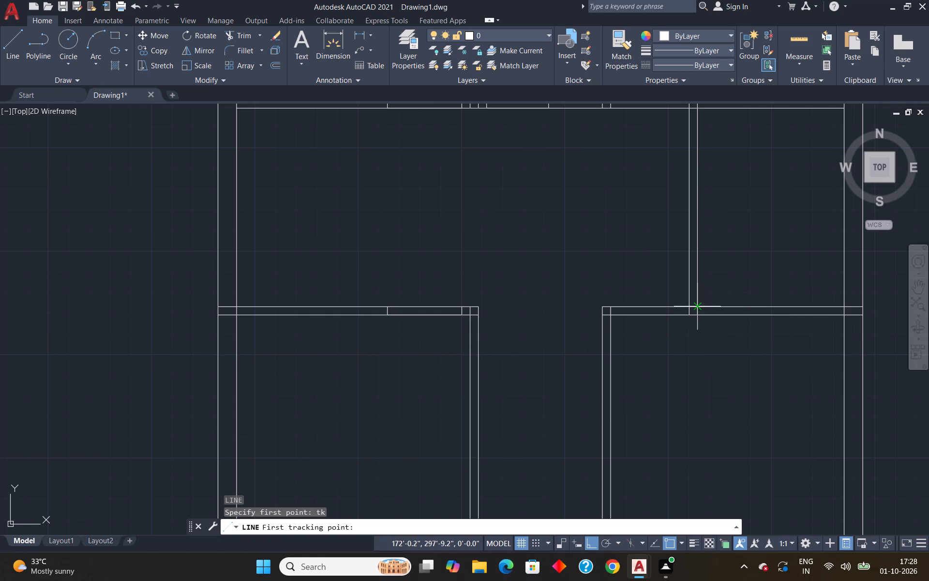
left_click(701, 306)
type("4\"")
key("Return")
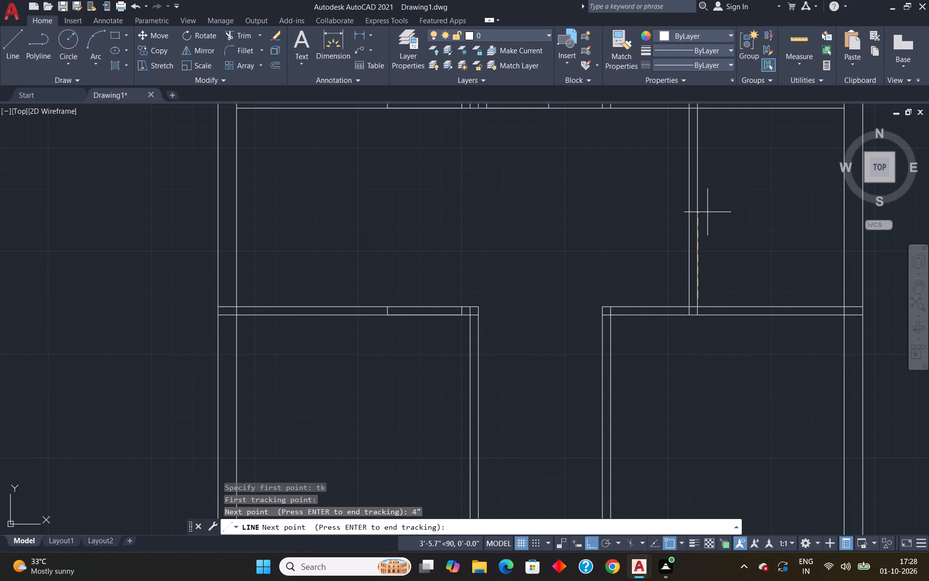
type("3'")
key("Return")
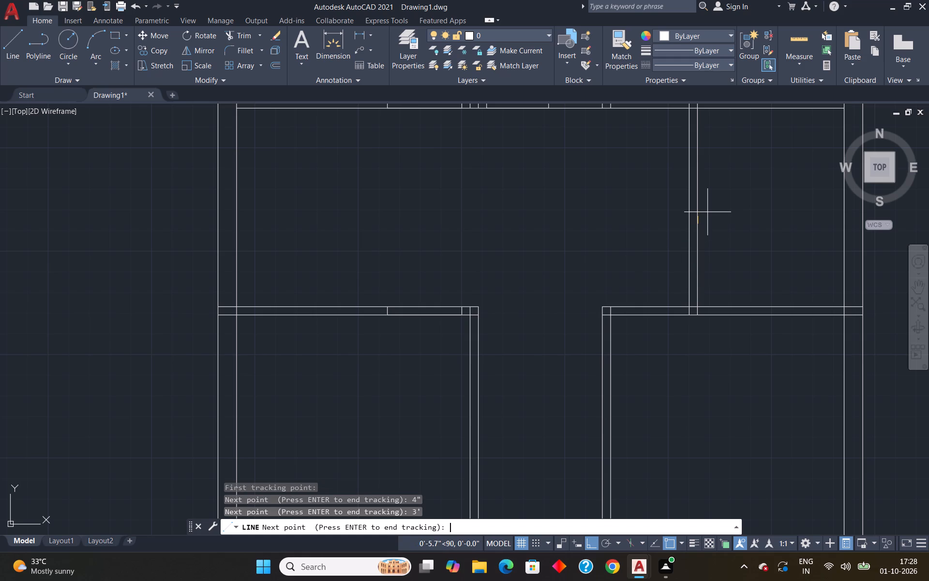
key("Return")
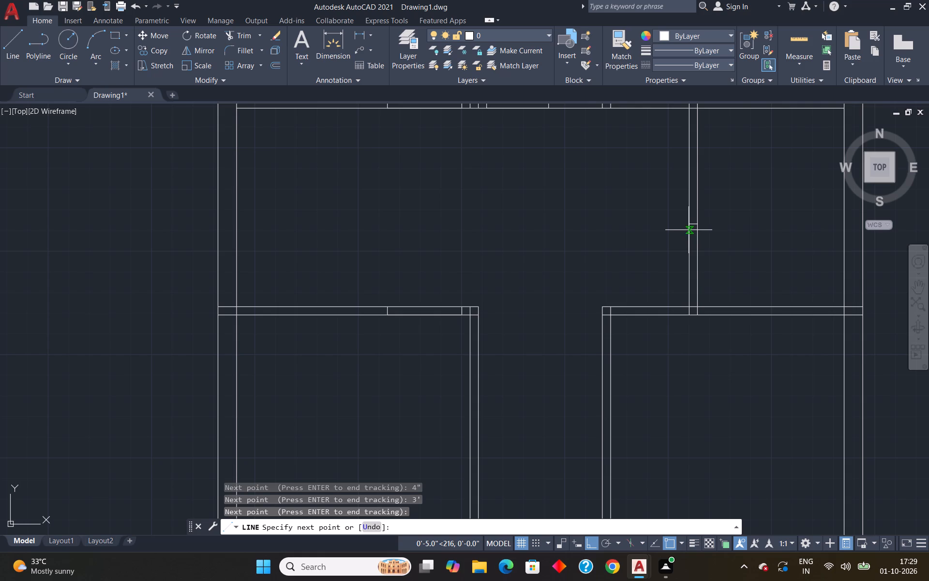
left_click(689, 230)
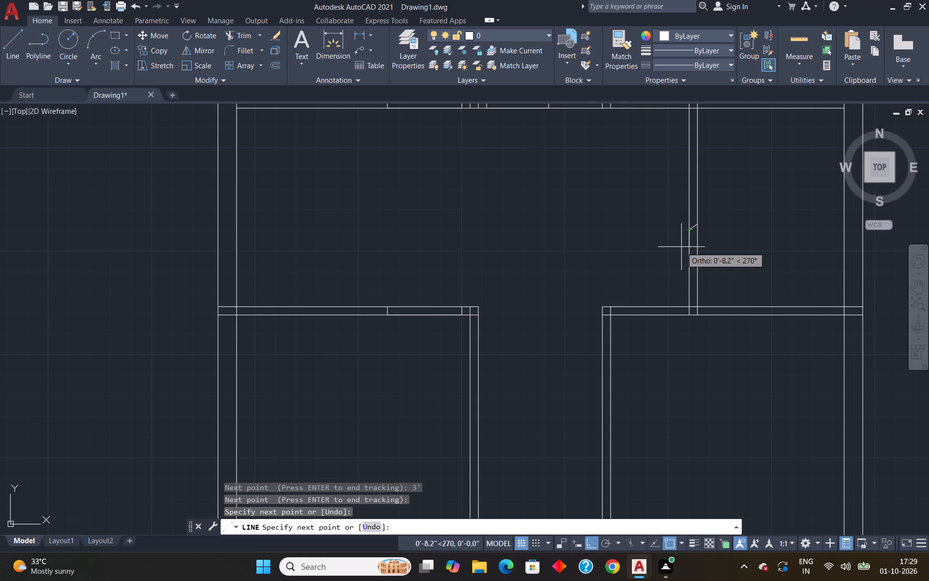
key("ctrl+z")
left_click(688, 222)
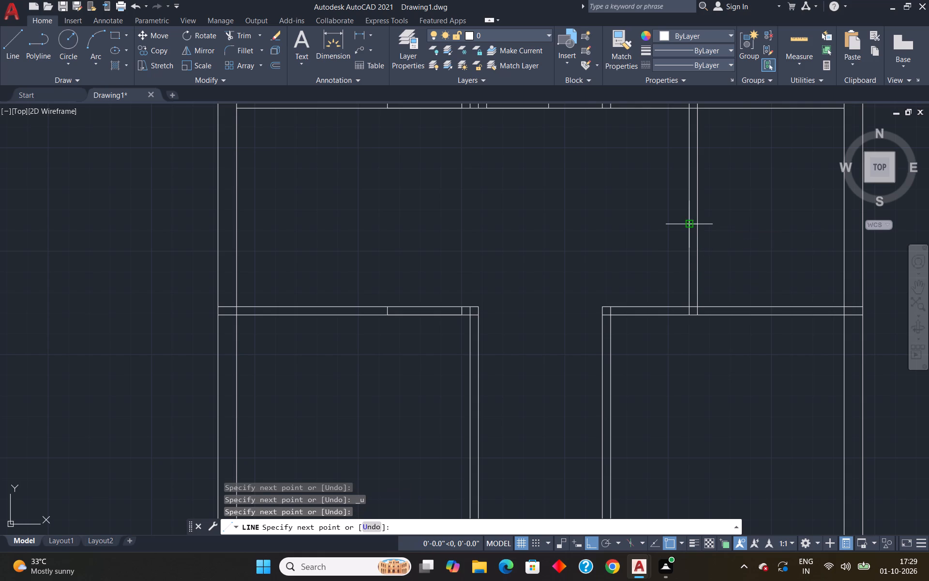
type("3'")
key("Return")
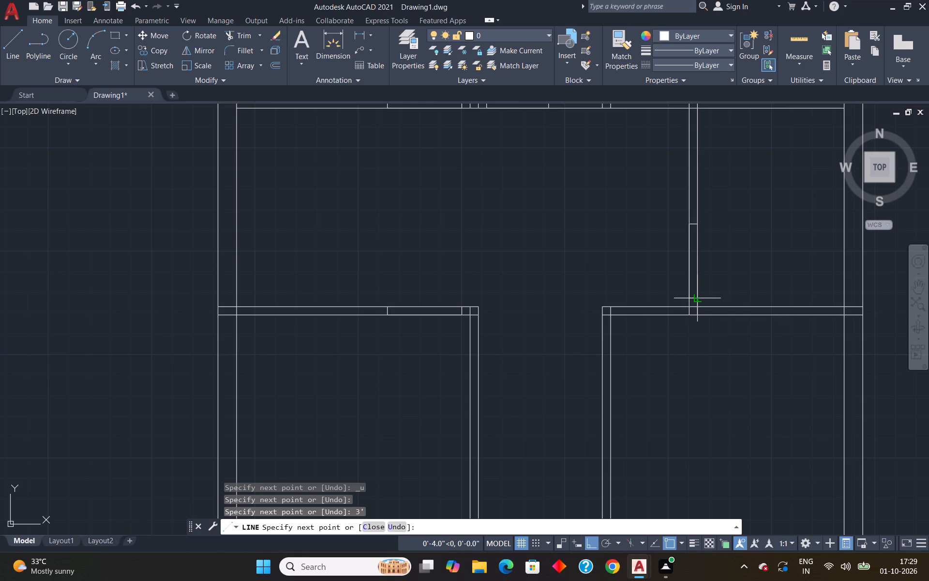
left_click(698, 300)
key("Escape")
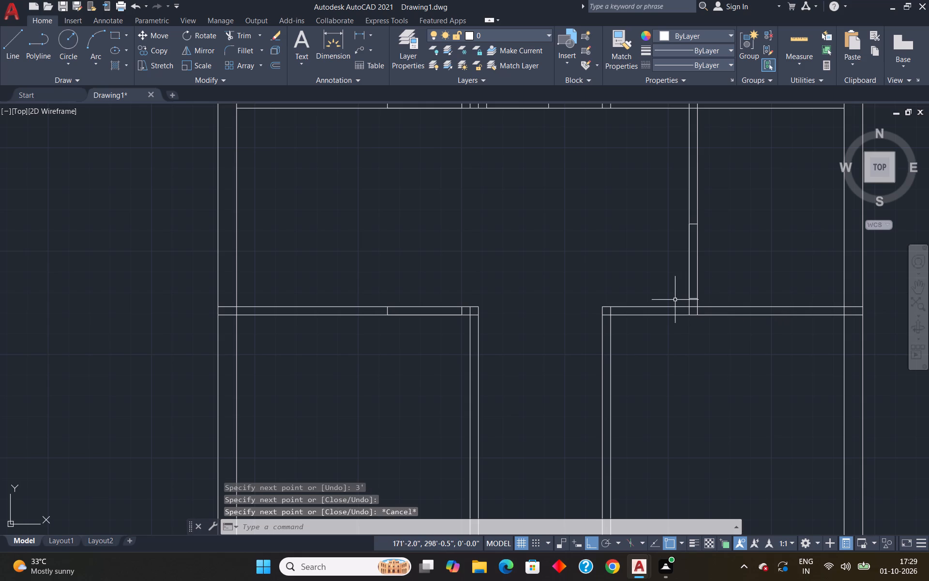
Trim both vertical partition lines between the jamb lines of the new 3' opening.
scroll(674, 300, "up", 2)
type("tr")
scroll(805, 249, "up", 1)
scroll(805, 249, "down", 2)
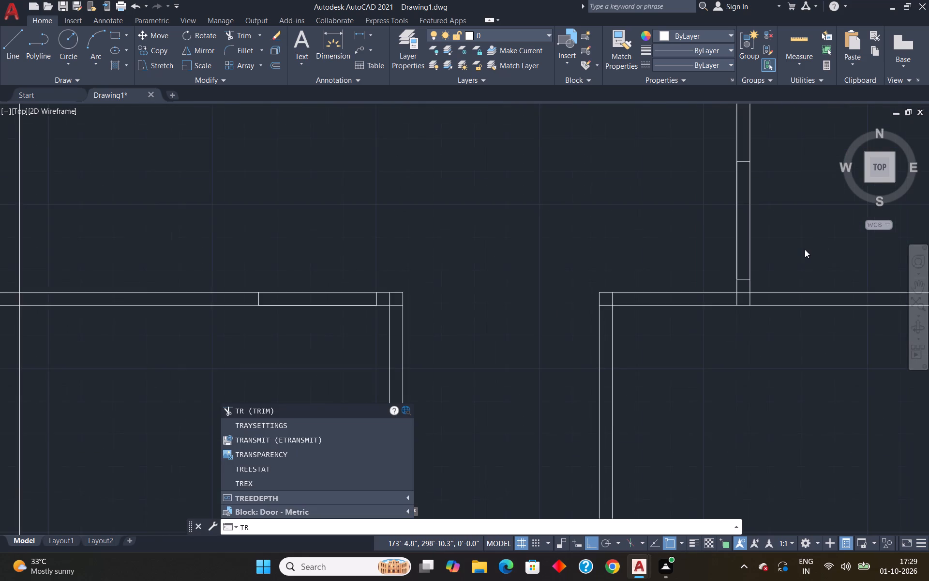
scroll(805, 249, "down", 3)
scroll(798, 203, "up", 2)
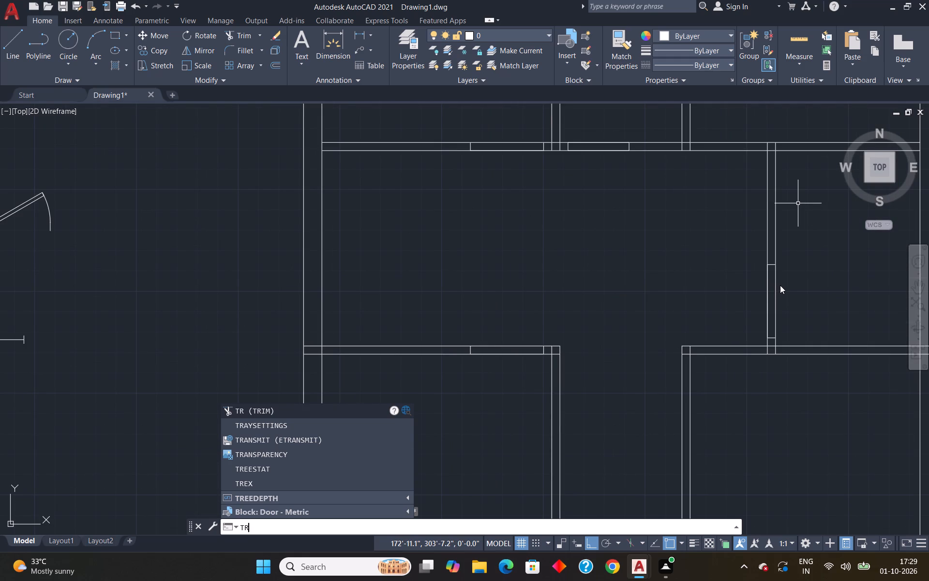
key("Return")
left_click_drag(734, 297, 826, 293)
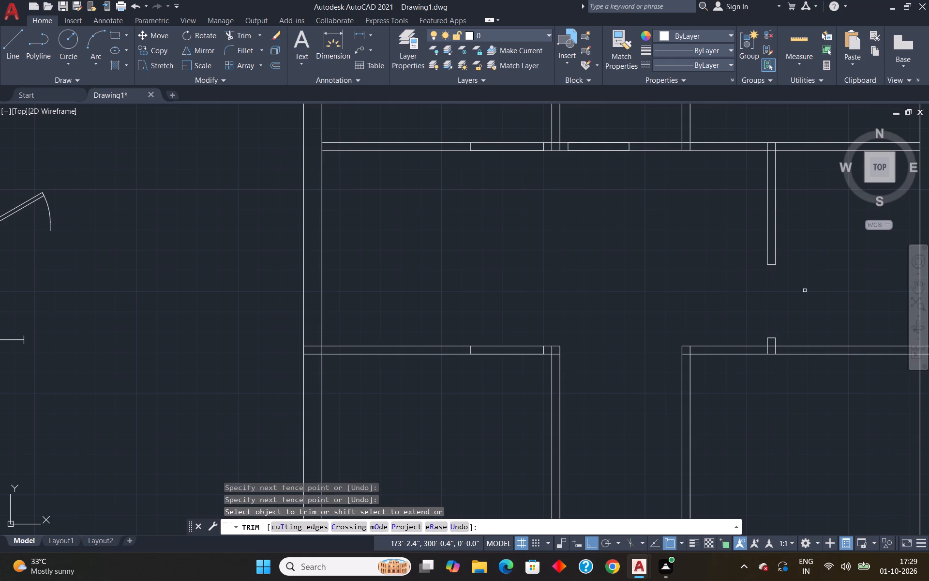
key("grave")
scroll(712, 306, "down", 2)
scroll(717, 331, "up", 4)
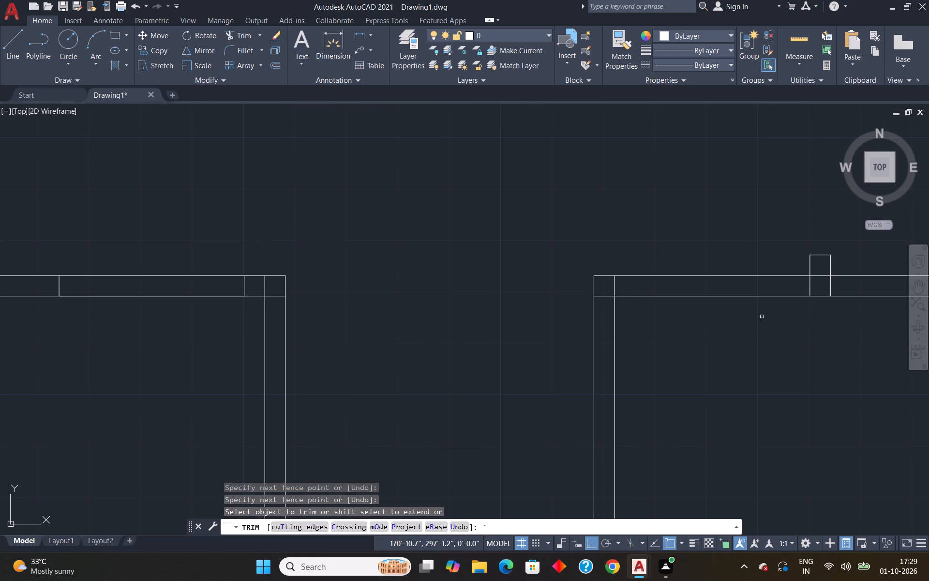
key("Escape")
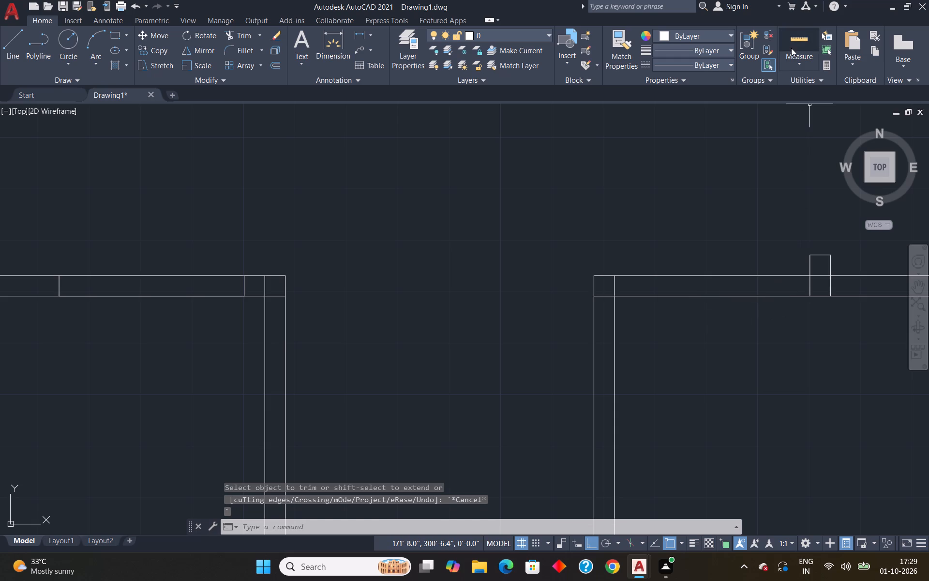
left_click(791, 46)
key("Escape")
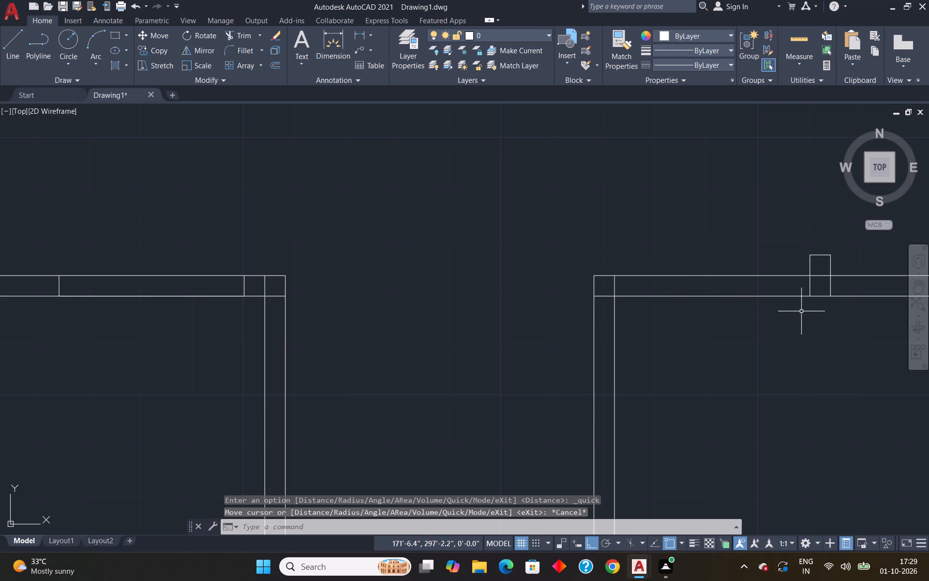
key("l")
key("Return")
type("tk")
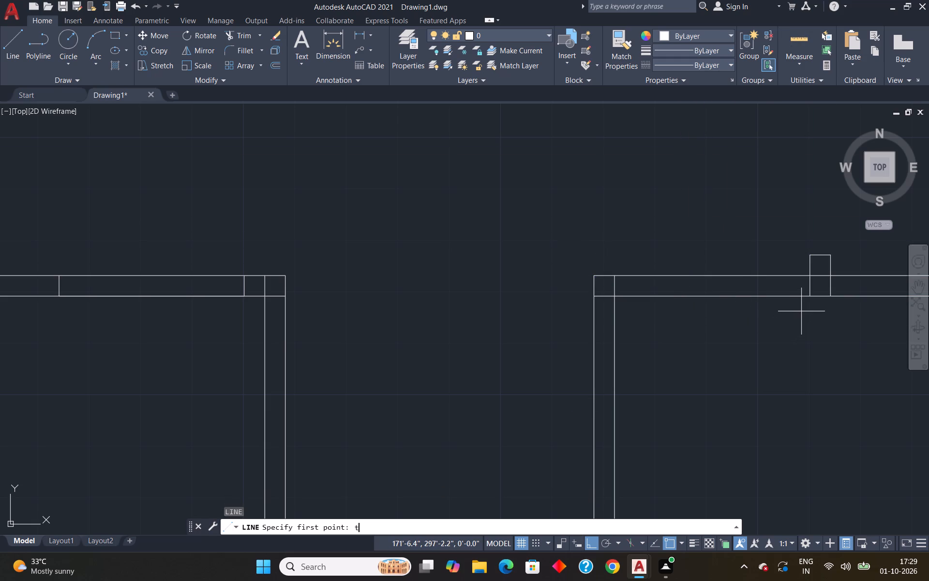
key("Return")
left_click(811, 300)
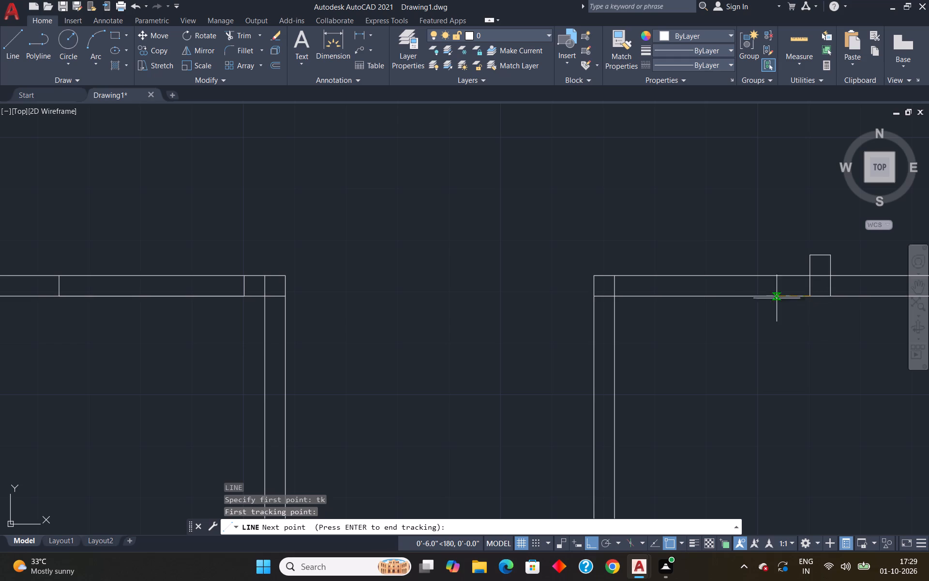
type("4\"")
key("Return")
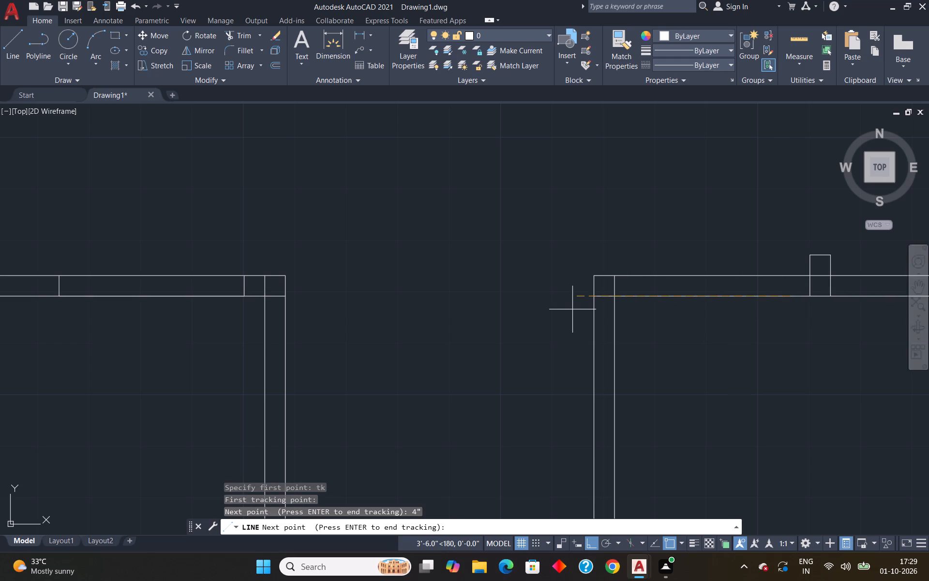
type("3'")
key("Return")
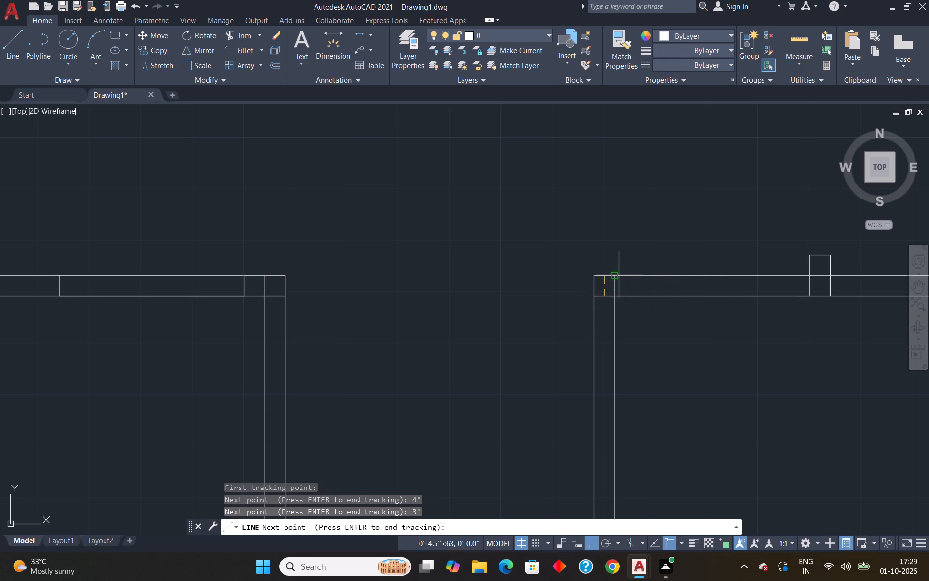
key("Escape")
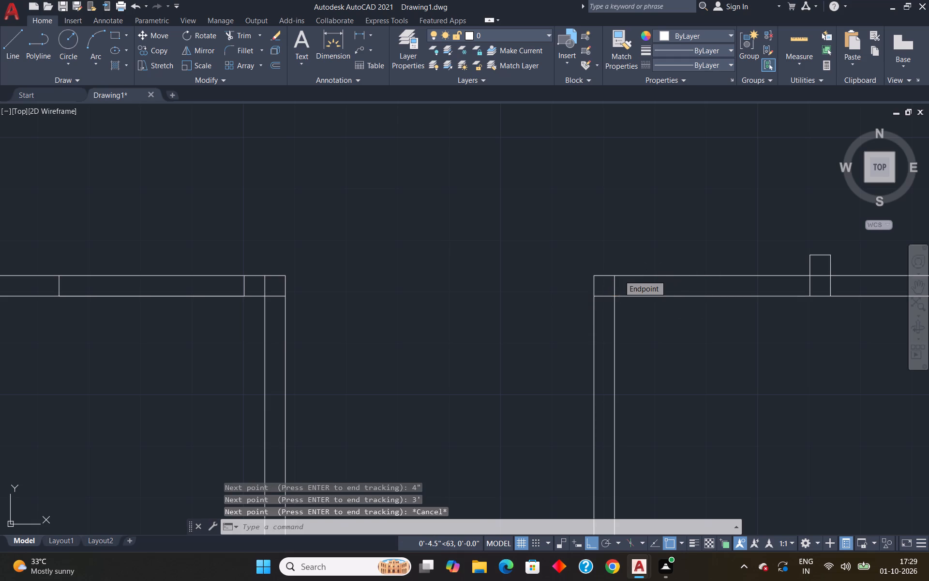
Outline a 3' door opening across the horizontal partition above the lower-right room, extending left from the short vertical partition's left line.
key("l")
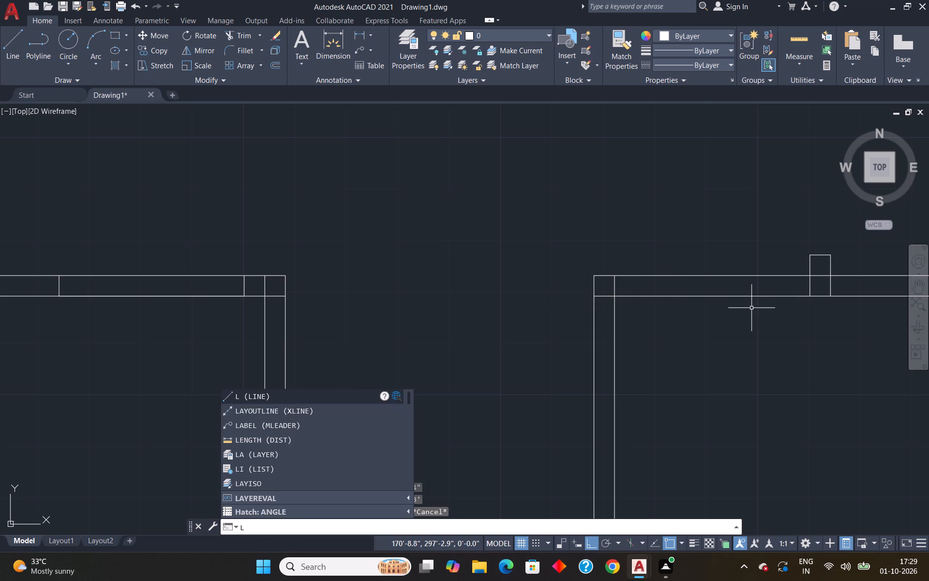
key("Return")
type("tk")
key("Return")
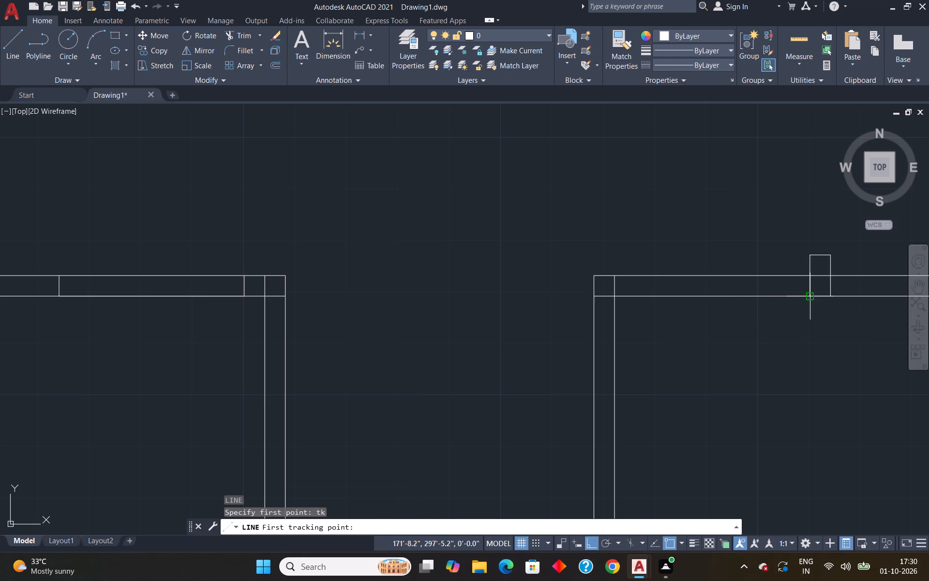
left_click(808, 295)
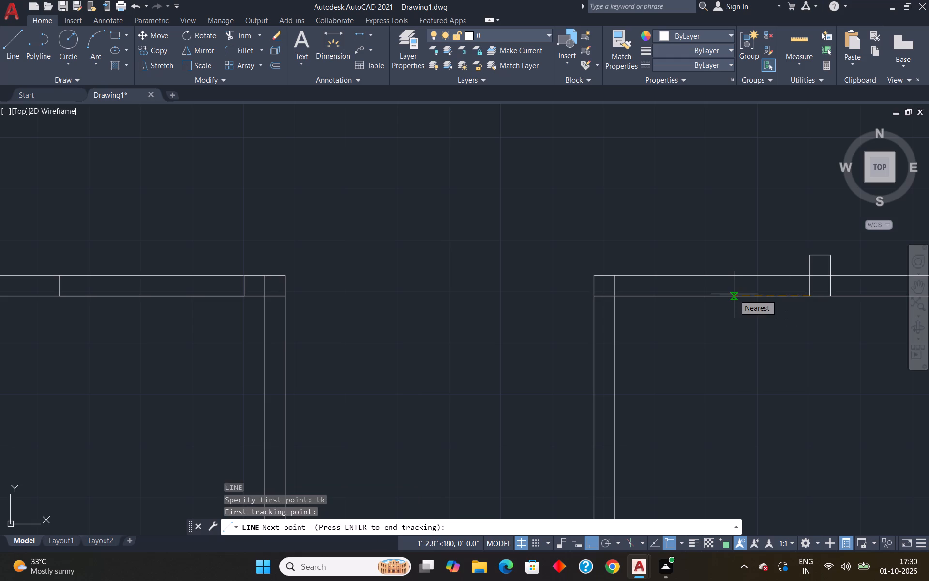
key("3")
key("apostrophe")
key("Return")
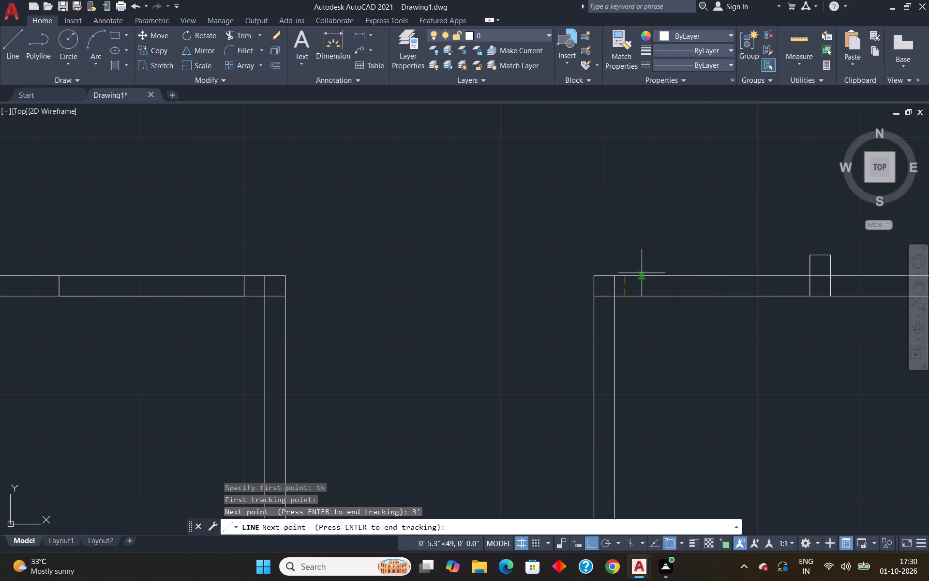
left_click(624, 297)
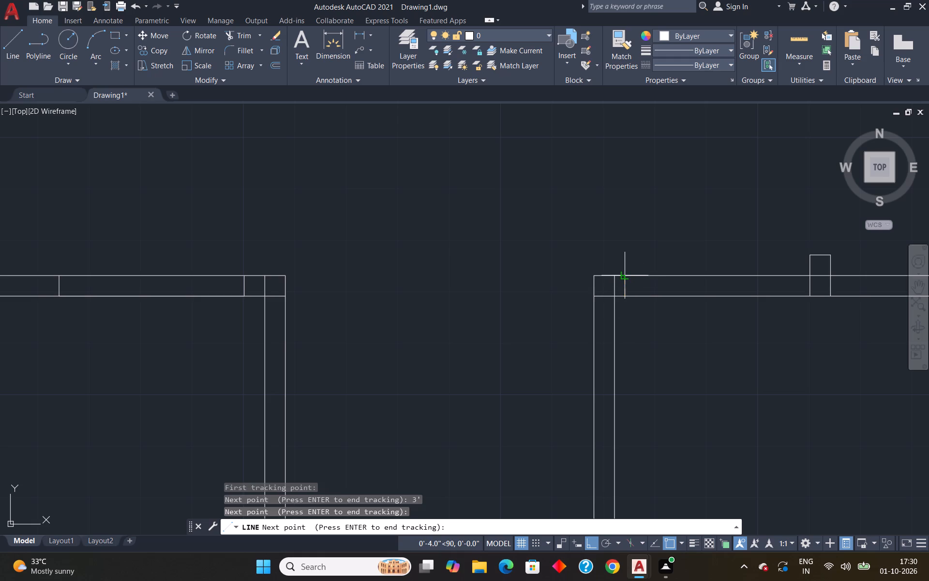
key("Return")
left_click(628, 275)
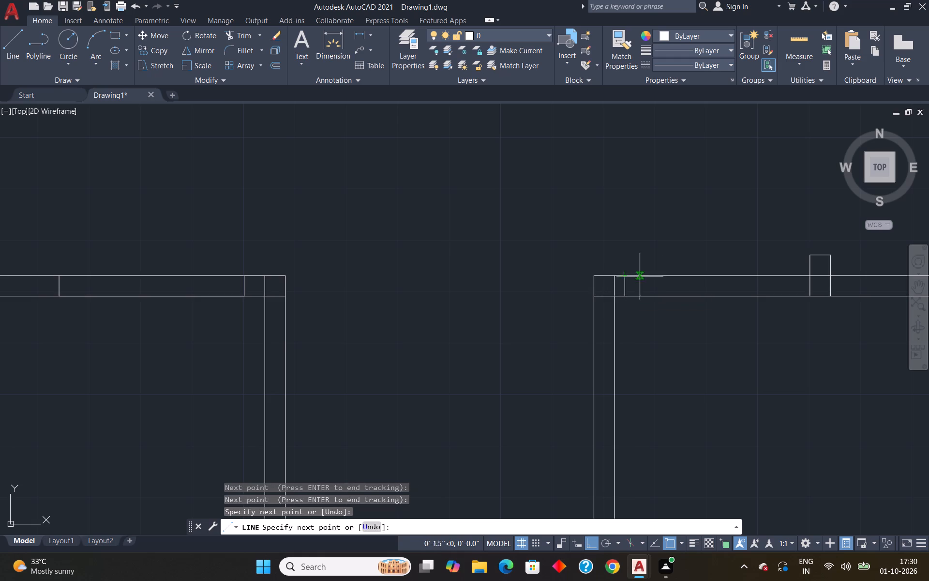
key("3")
key("apostrophe")
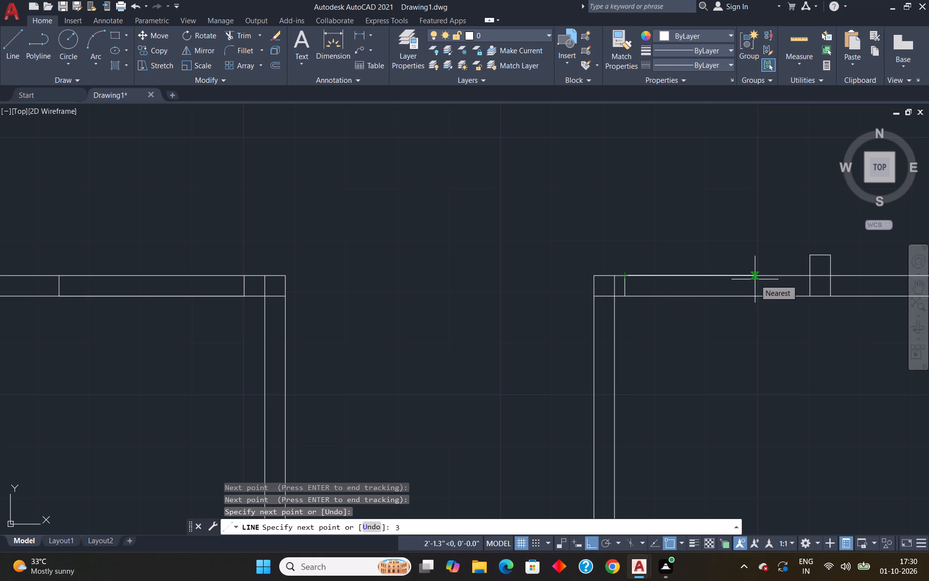
key("Return")
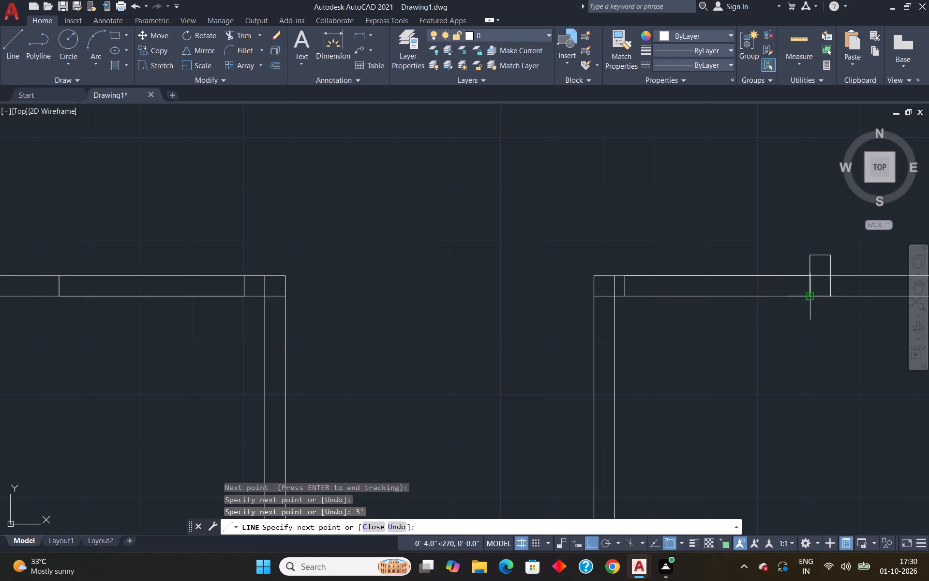
left_click(807, 299)
key("Return")
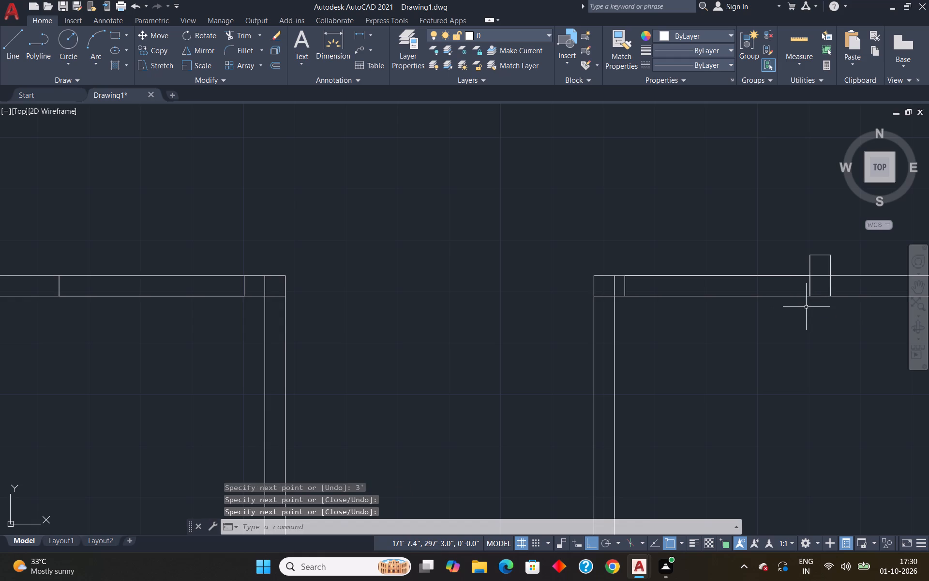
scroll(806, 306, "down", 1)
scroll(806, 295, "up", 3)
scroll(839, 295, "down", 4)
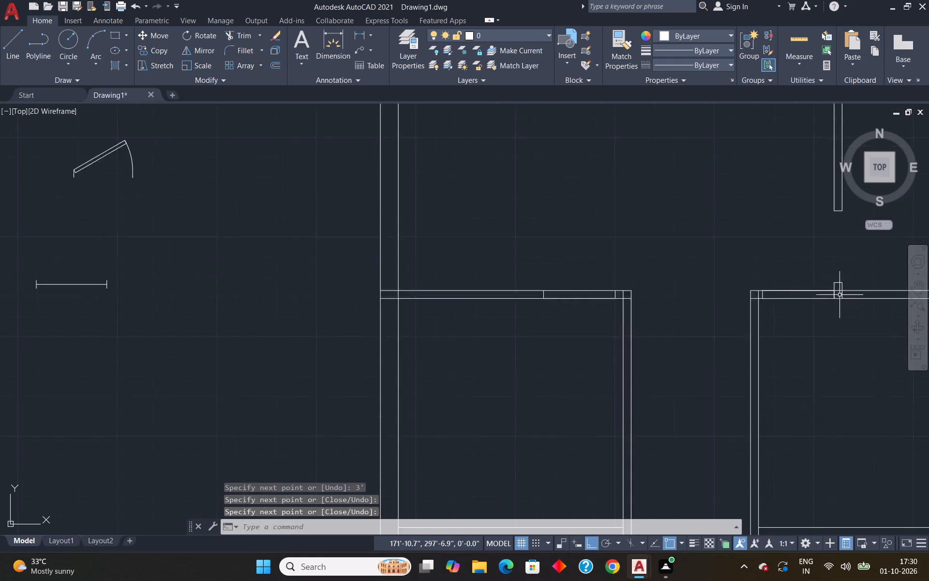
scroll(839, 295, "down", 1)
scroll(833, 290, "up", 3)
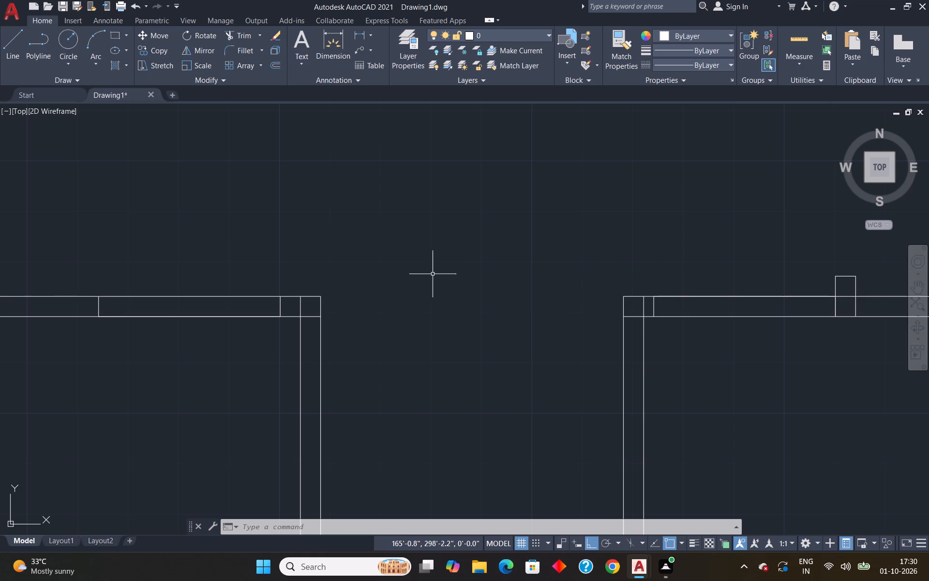
Outline a 3' door opening across the lower horizontal partition of the lower-left room, offset 4" left of the vertical partition.
scroll(331, 281, "down", 5)
scroll(312, 351, "up", 4)
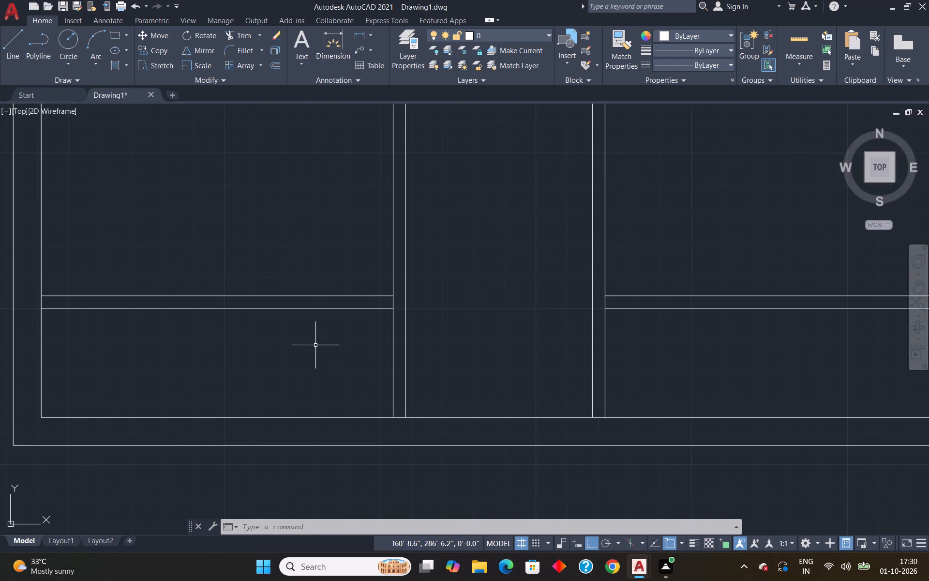
scroll(350, 318, "down", 4)
scroll(339, 270, "up", 3)
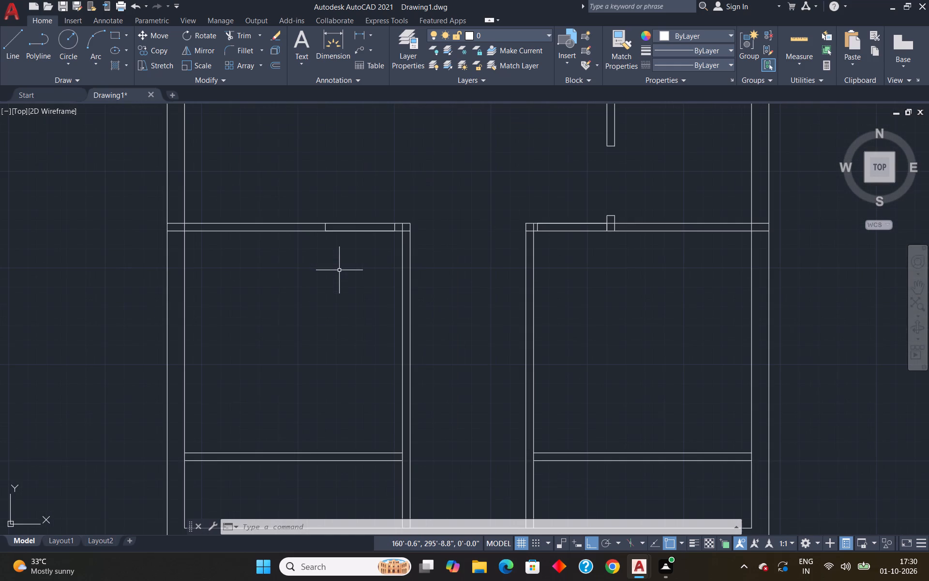
scroll(339, 270, "down", 4)
scroll(340, 297, "up", 3)
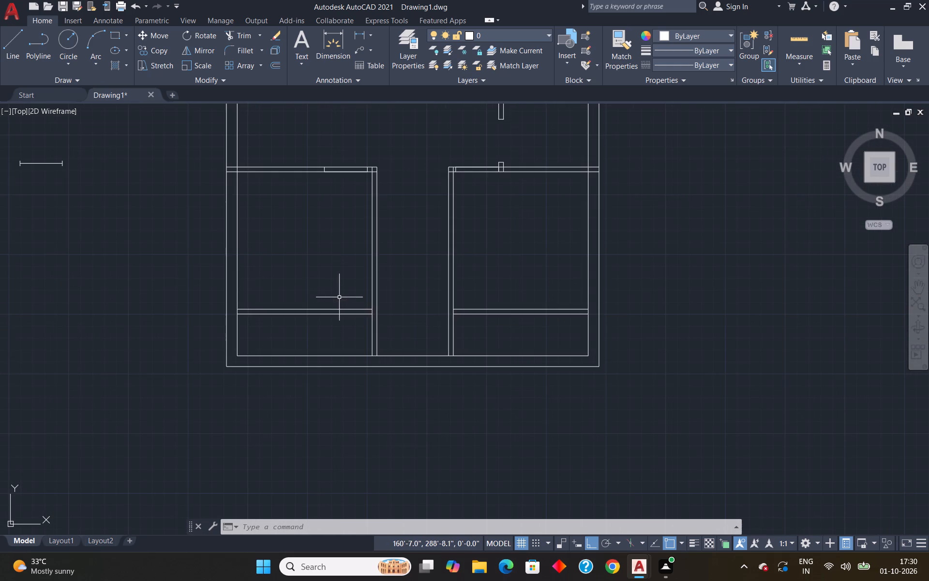
scroll(347, 322, "up", 2)
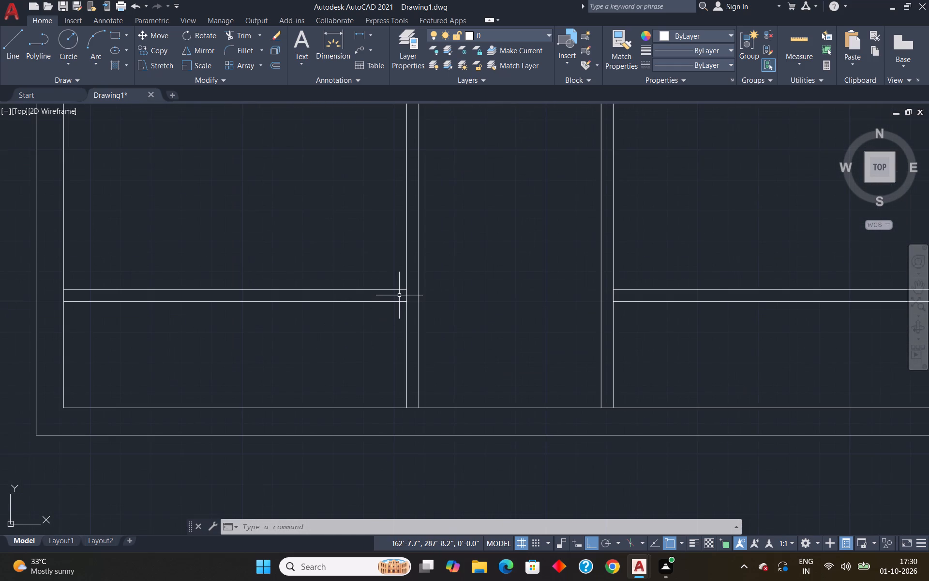
key("l")
key("Return")
type("tk")
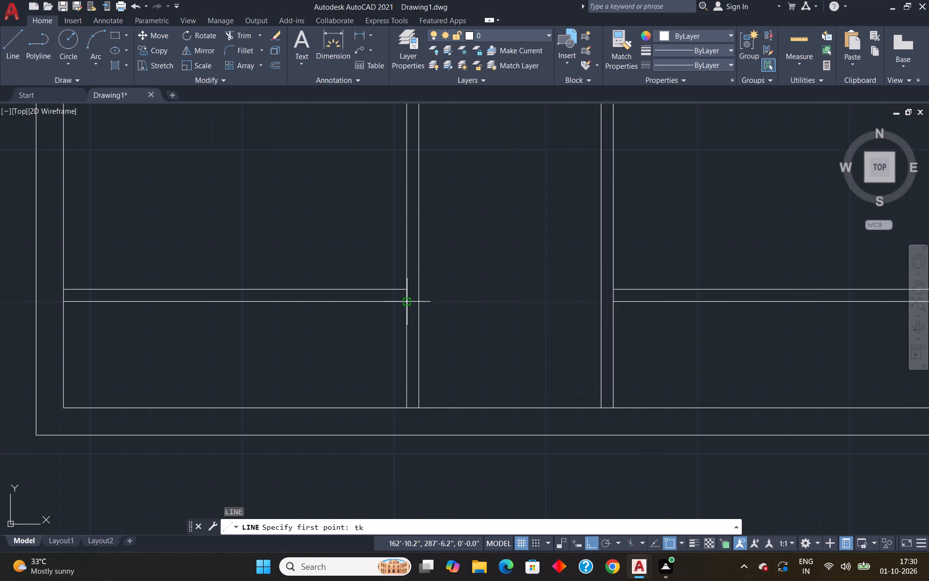
key("Return")
left_click(404, 290)
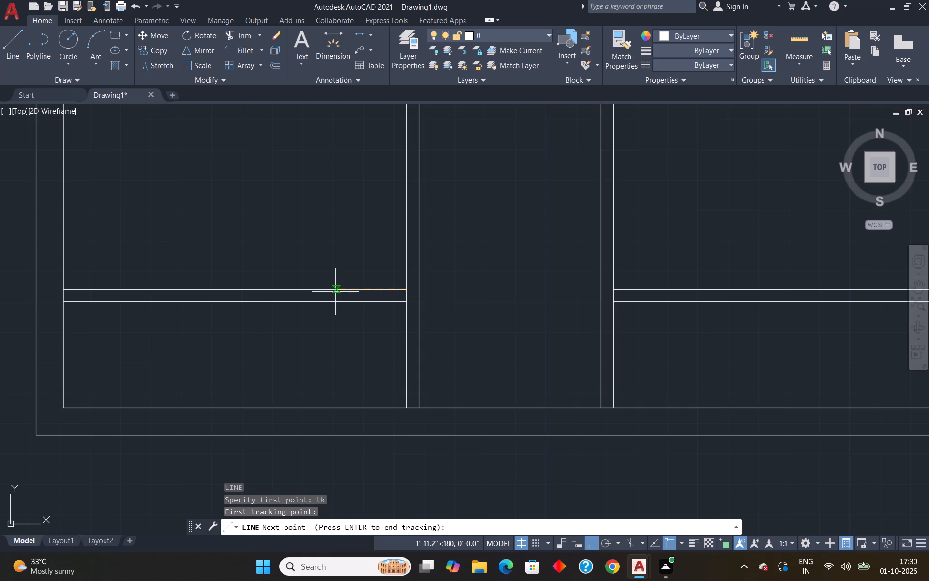
type("4\"")
key("Return")
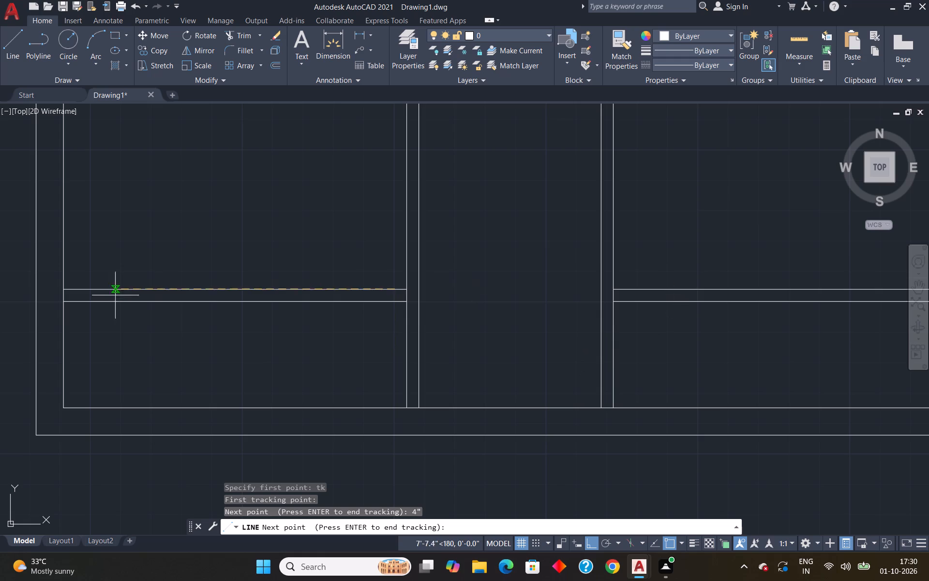
type("3'")
key("Return")
key("Return")
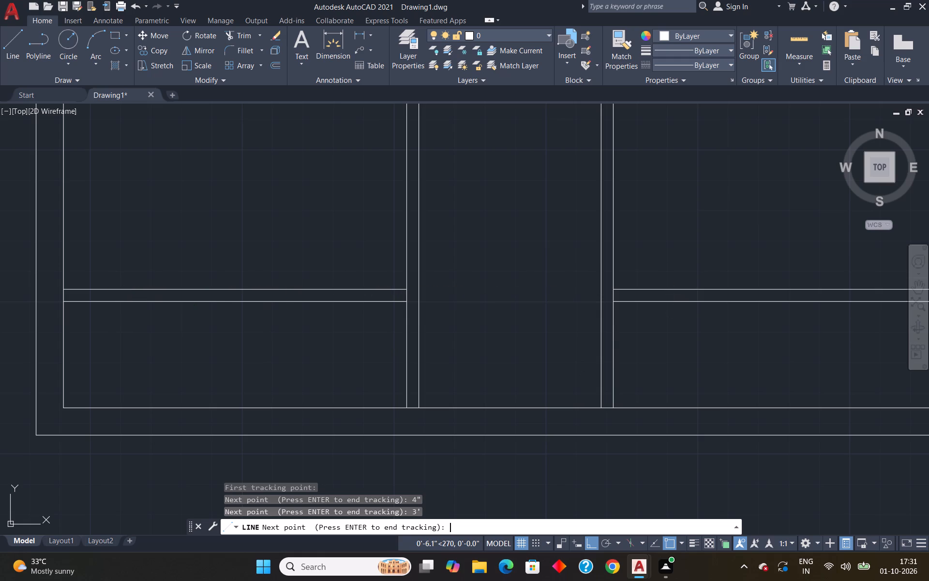
left_click(284, 300)
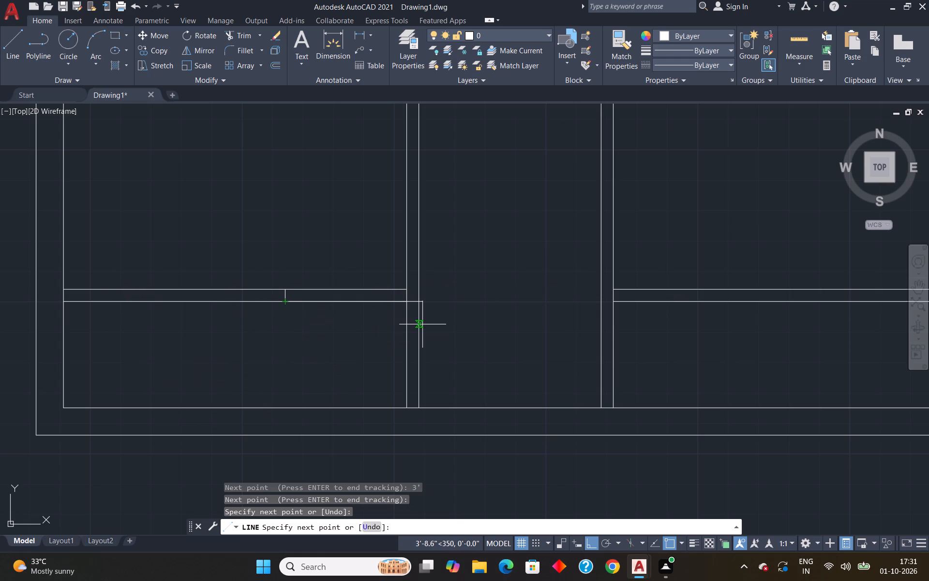
type("3'")
key("Return")
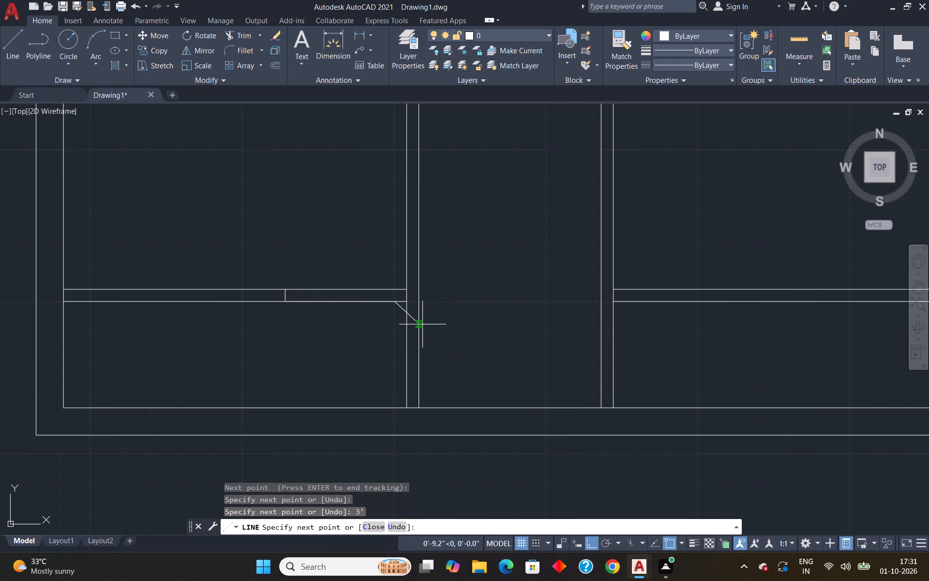
left_click(393, 290)
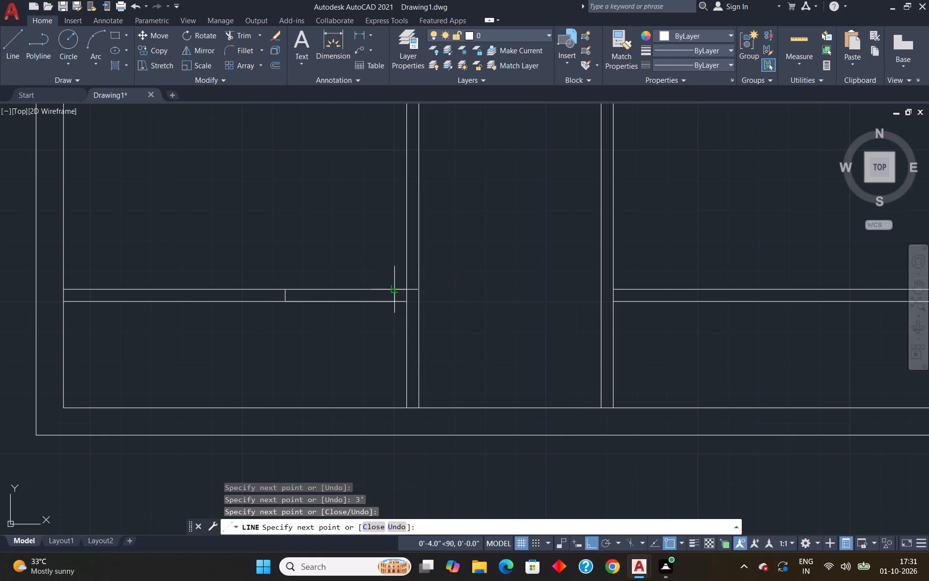
key("Escape")
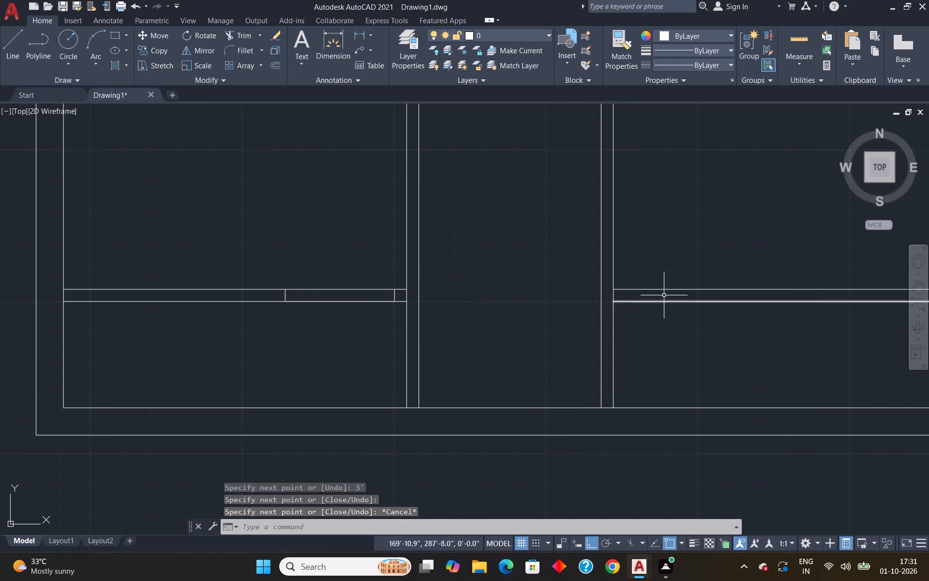
Outline a 3' door opening across the lower horizontal partition of the lower-right room, offset 4" right of the vertical partition.
scroll(662, 295, "down", 4)
scroll(670, 287, "up", 4)
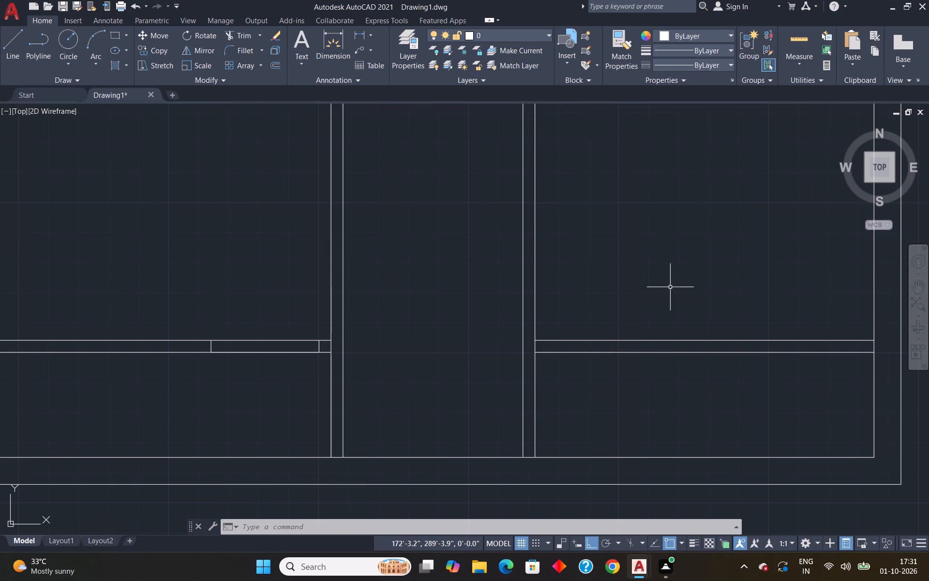
key("l")
key("Return")
type("tk")
key("Return")
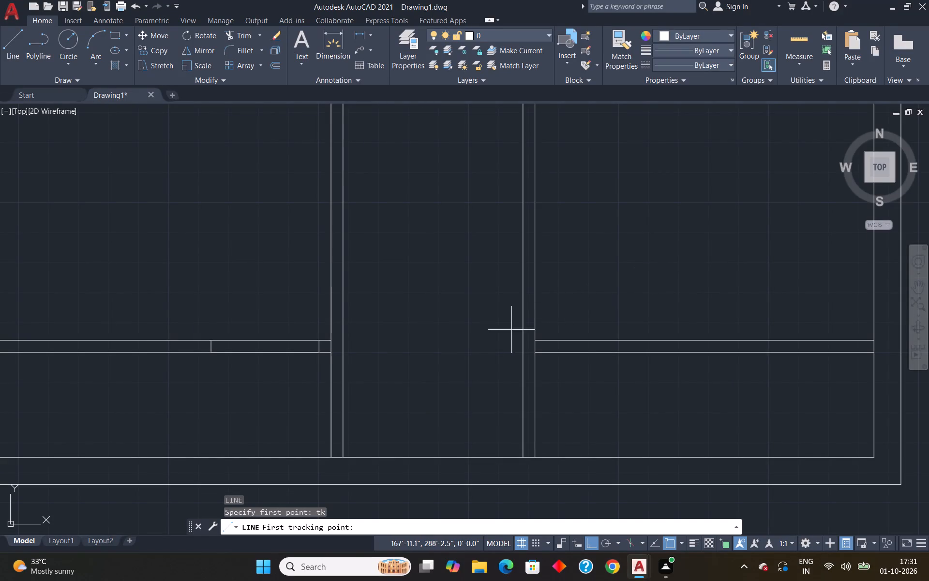
scroll(534, 345, "up", 2)
left_click(533, 336)
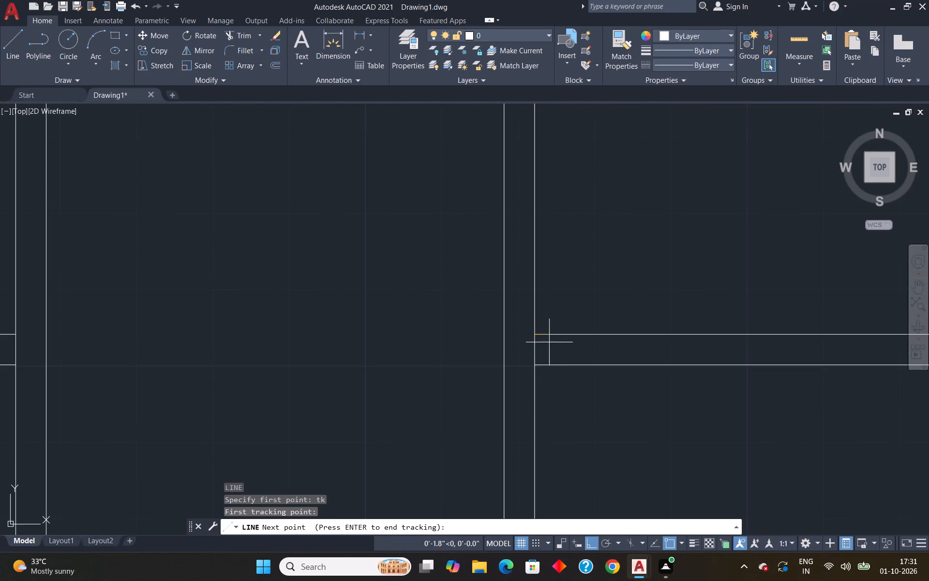
scroll(596, 338, "down", 5)
scroll(619, 341, "up", 1)
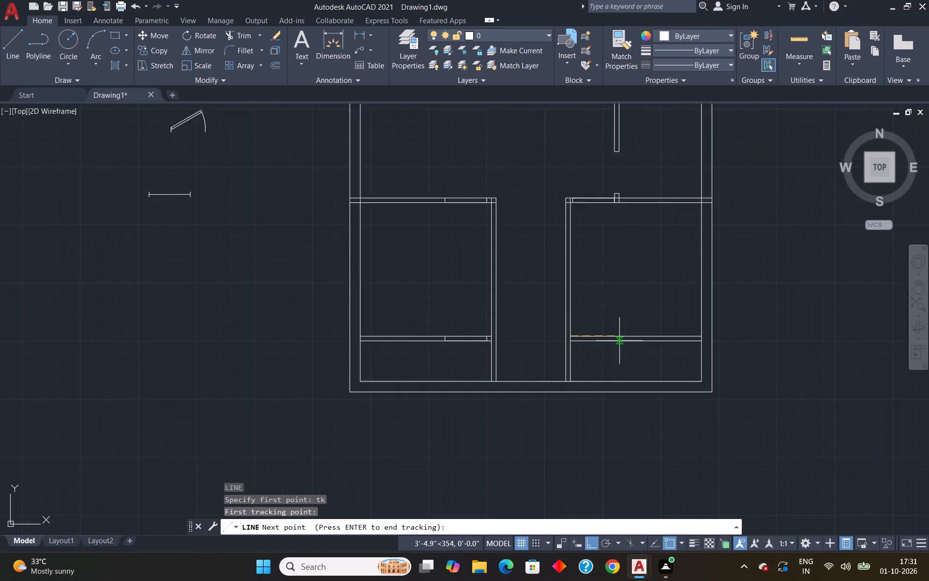
scroll(619, 341, "up", 1)
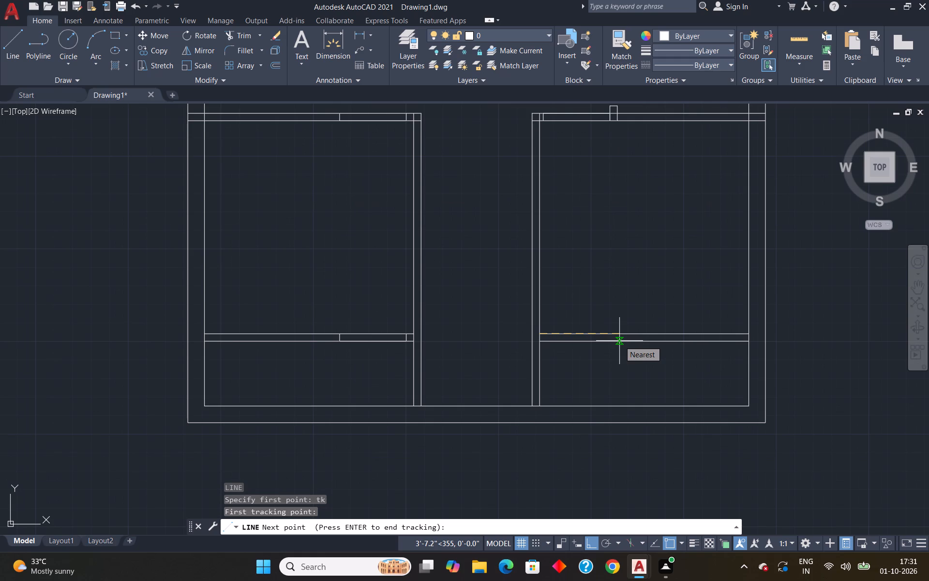
key("4")
key("apostrophe")
key("BackSpace")
key("shift+quotedbl")
key("Return")
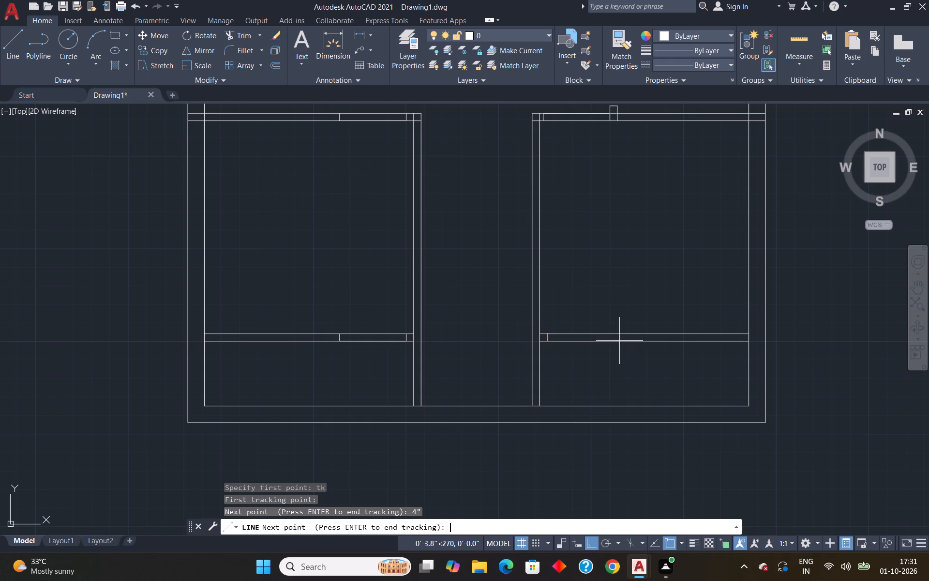
key("Return")
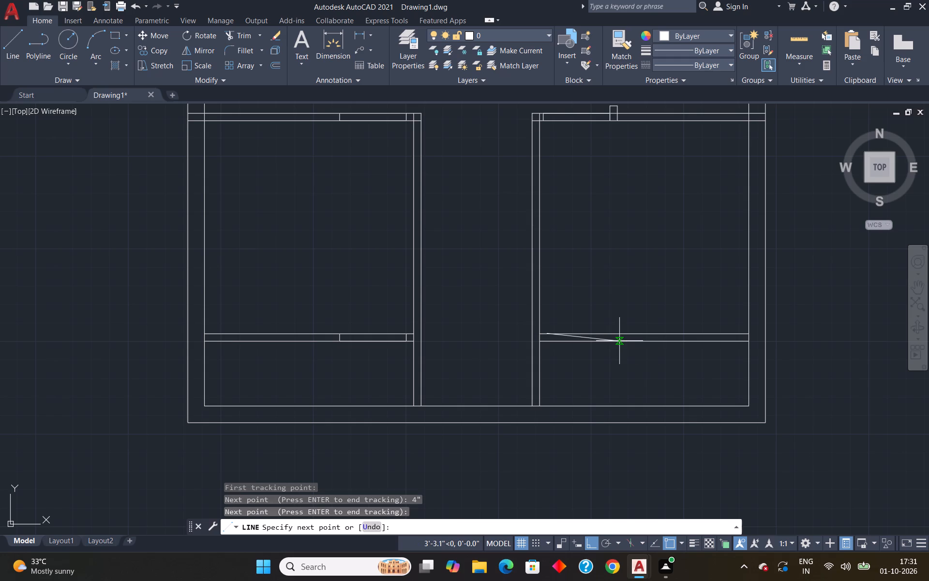
scroll(552, 347, "up", 3)
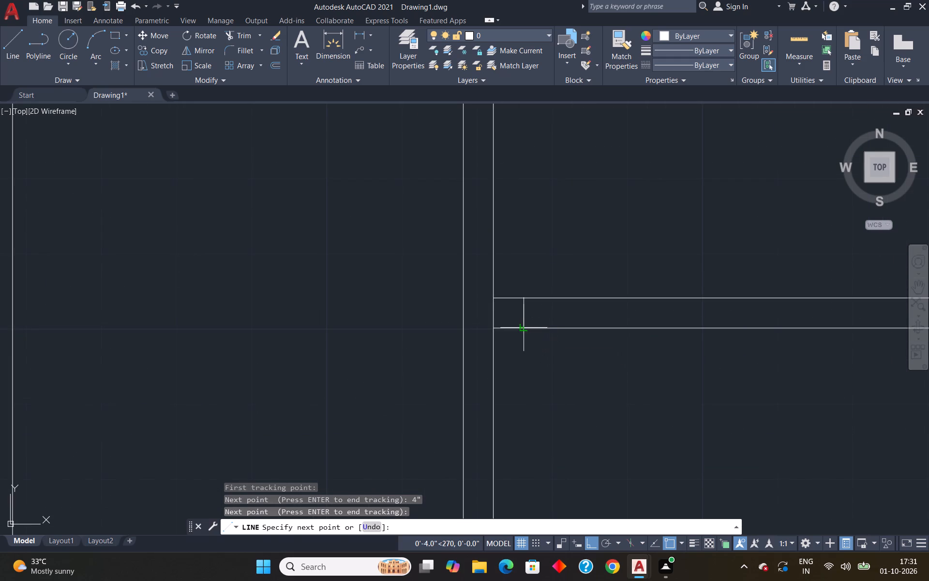
left_click(525, 331)
type("3'")
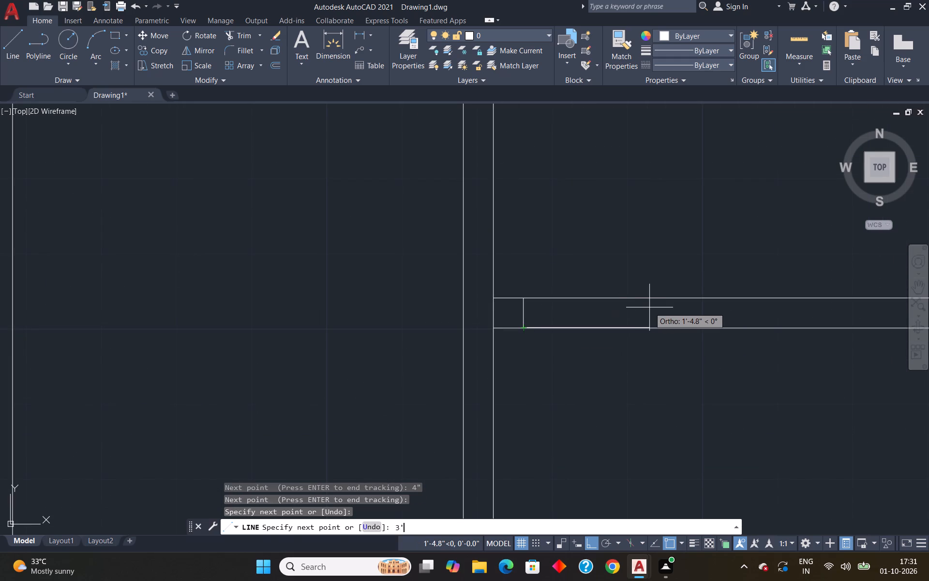
key("Return")
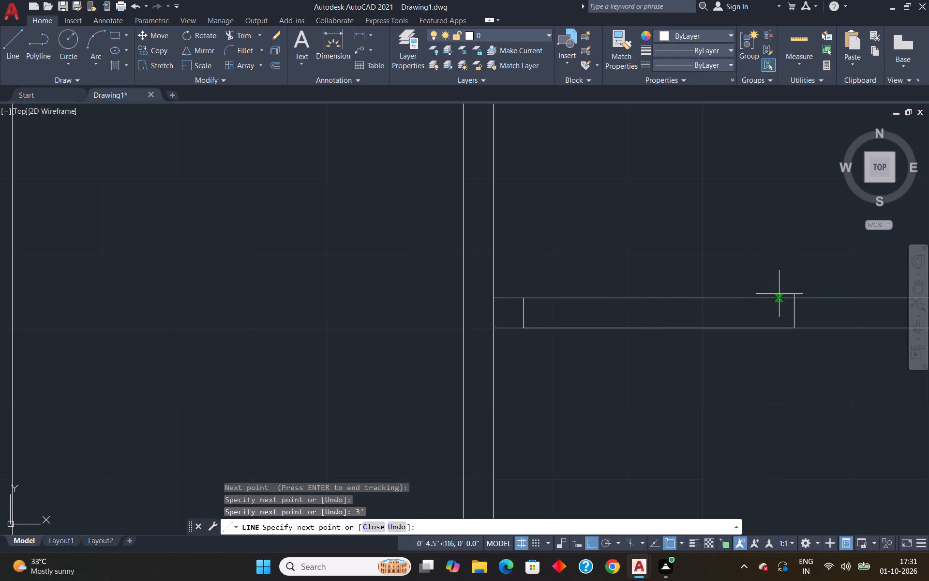
left_click(797, 297)
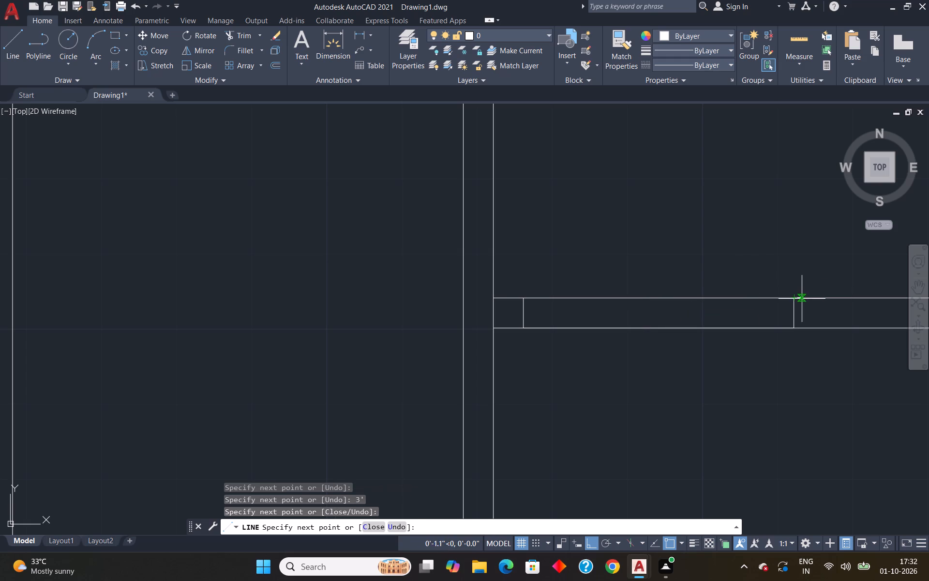
key("Escape")
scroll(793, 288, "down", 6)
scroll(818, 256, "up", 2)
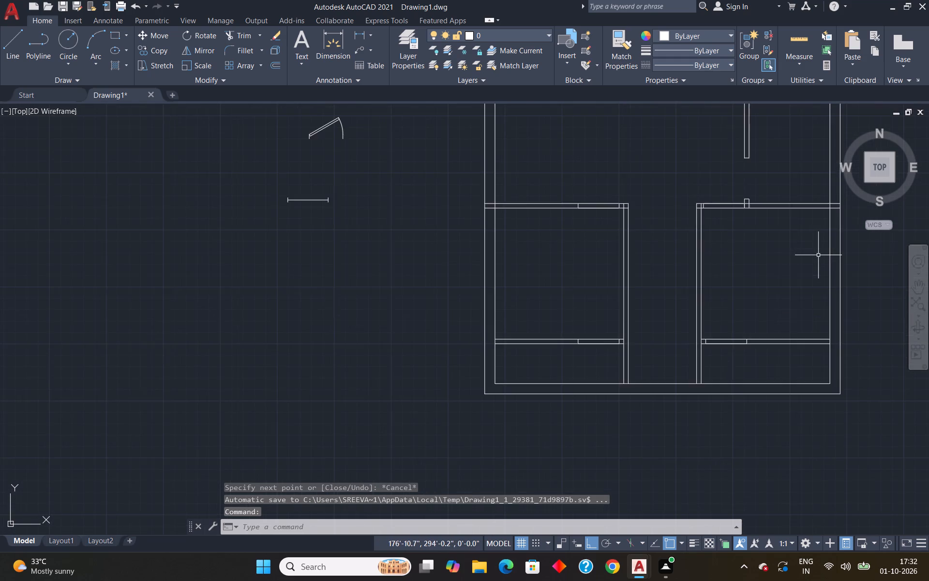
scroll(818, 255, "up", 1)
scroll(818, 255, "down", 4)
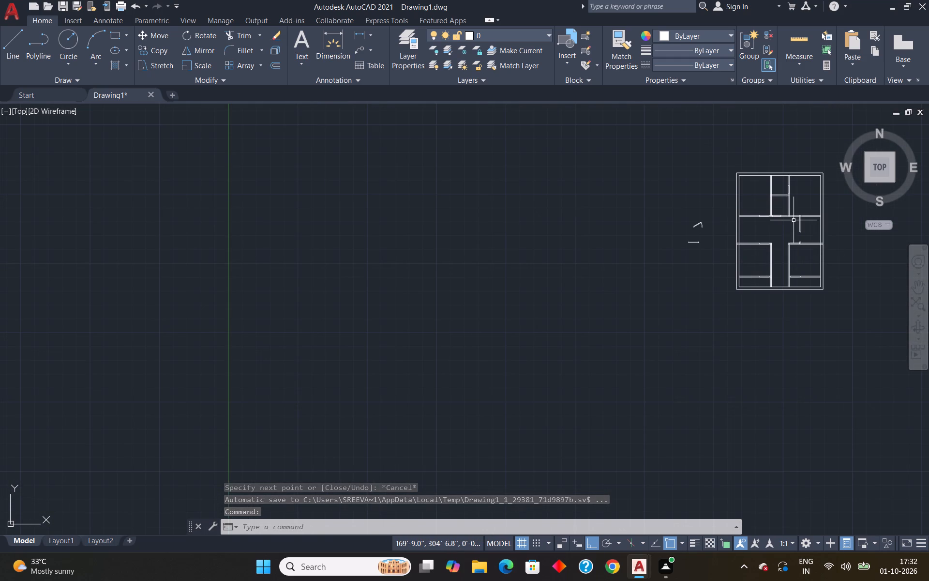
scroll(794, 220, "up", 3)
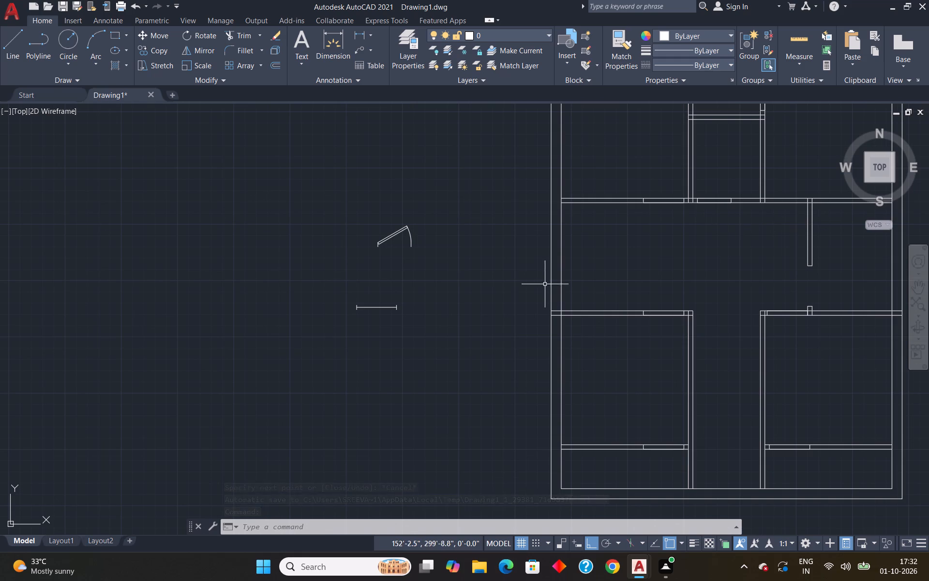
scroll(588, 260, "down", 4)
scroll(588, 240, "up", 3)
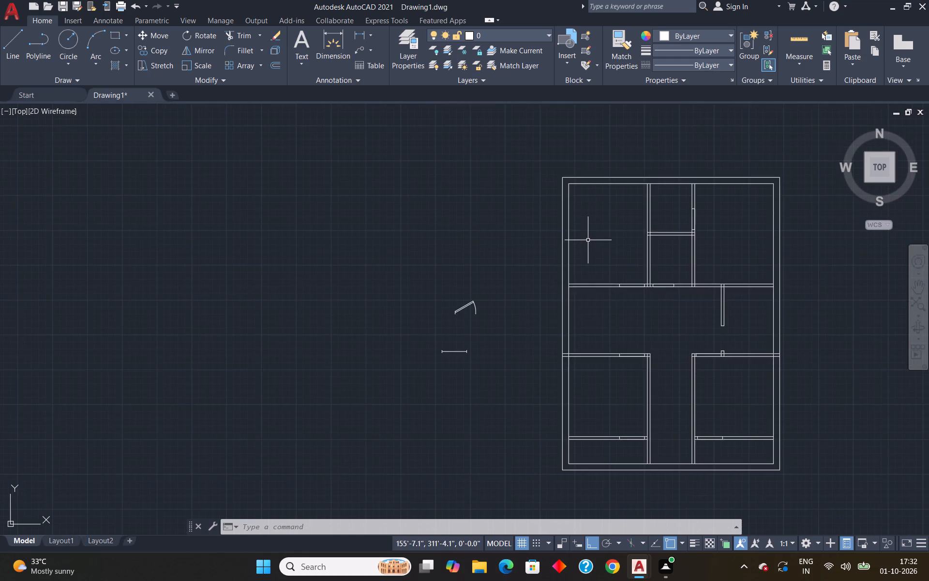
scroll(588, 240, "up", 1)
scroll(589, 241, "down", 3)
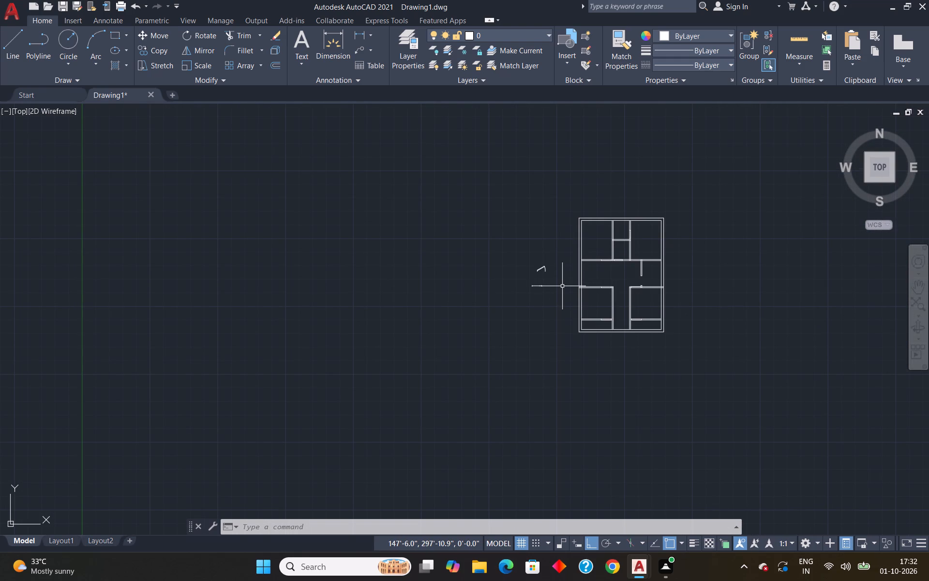
Resize the door block beside the floor plan to a door size of about 1'-11.6".
scroll(542, 272, "up", 3)
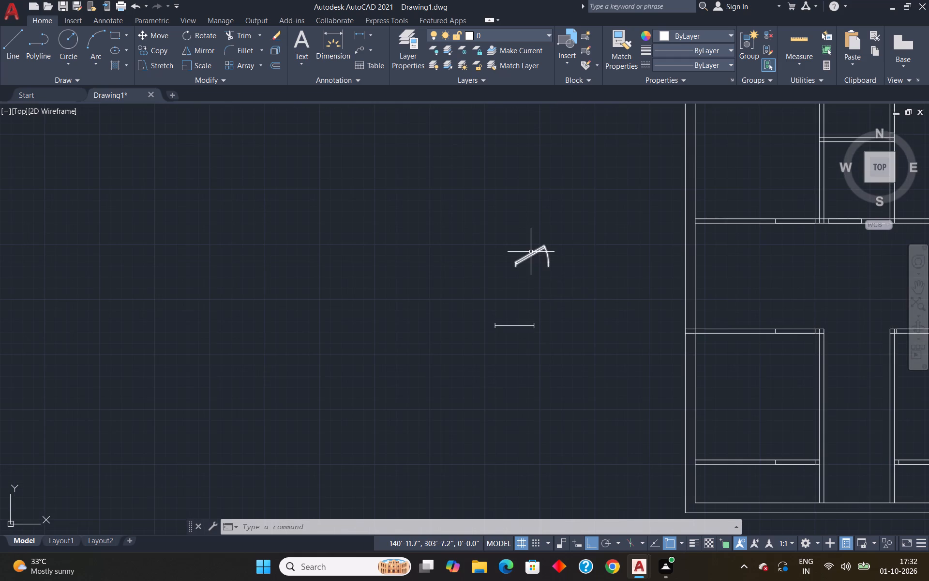
left_click(531, 254)
left_click(511, 251)
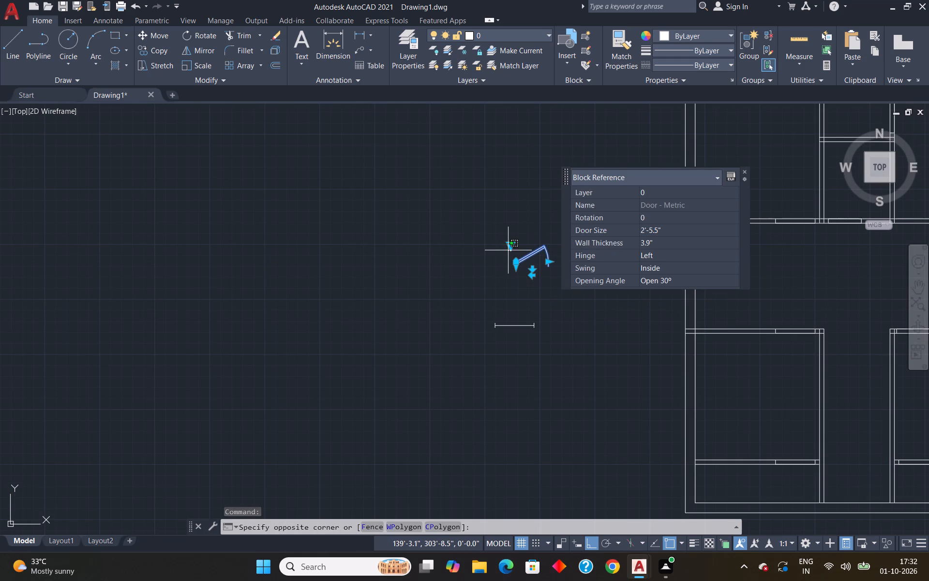
left_click(510, 247)
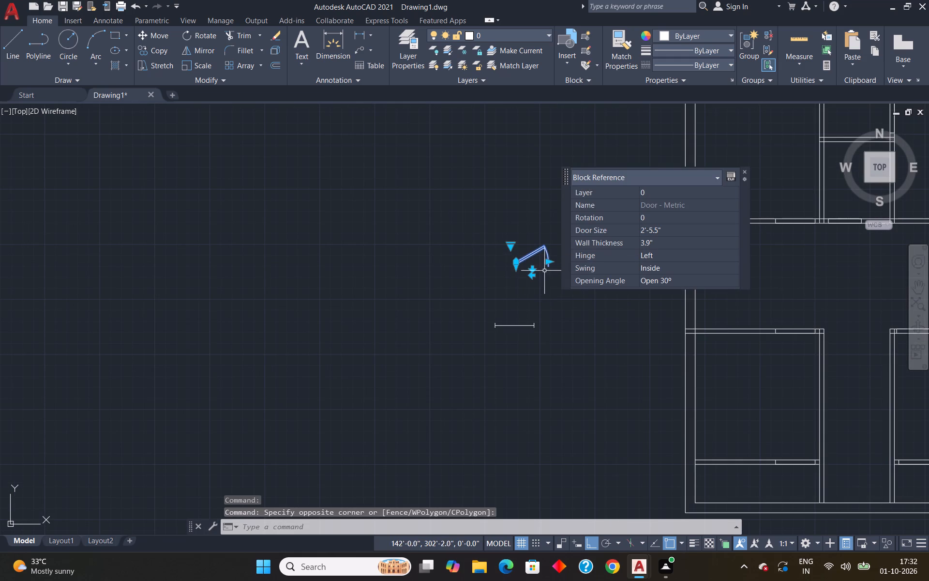
left_click(549, 260)
left_click(515, 267)
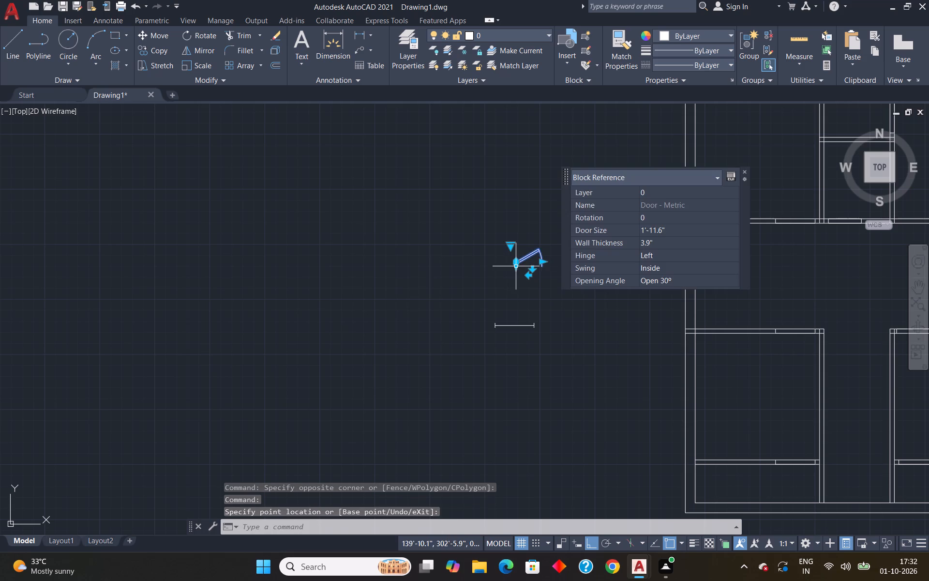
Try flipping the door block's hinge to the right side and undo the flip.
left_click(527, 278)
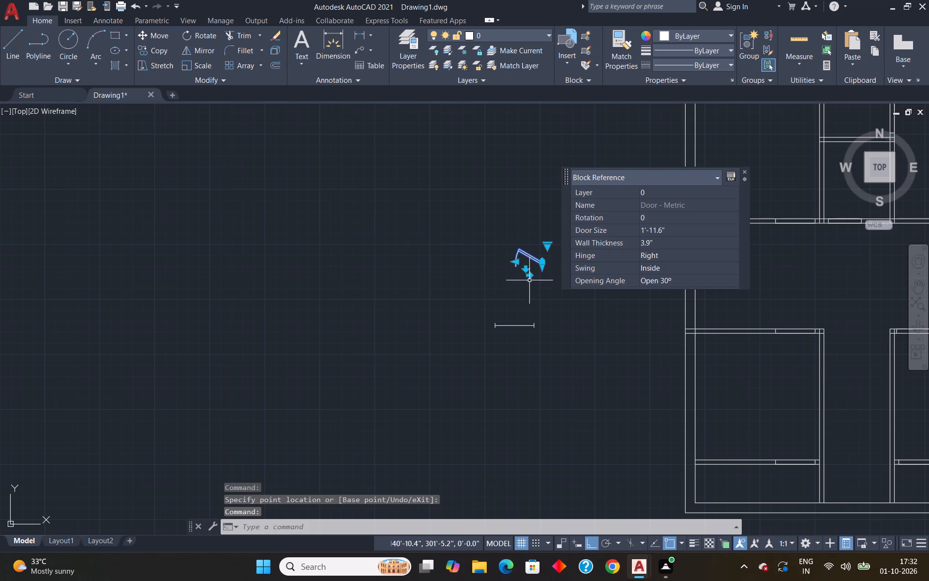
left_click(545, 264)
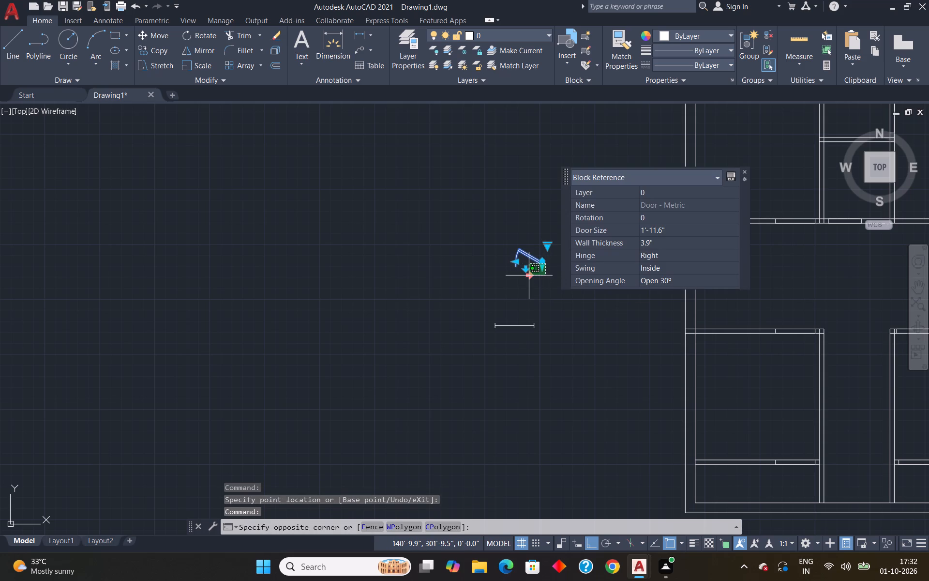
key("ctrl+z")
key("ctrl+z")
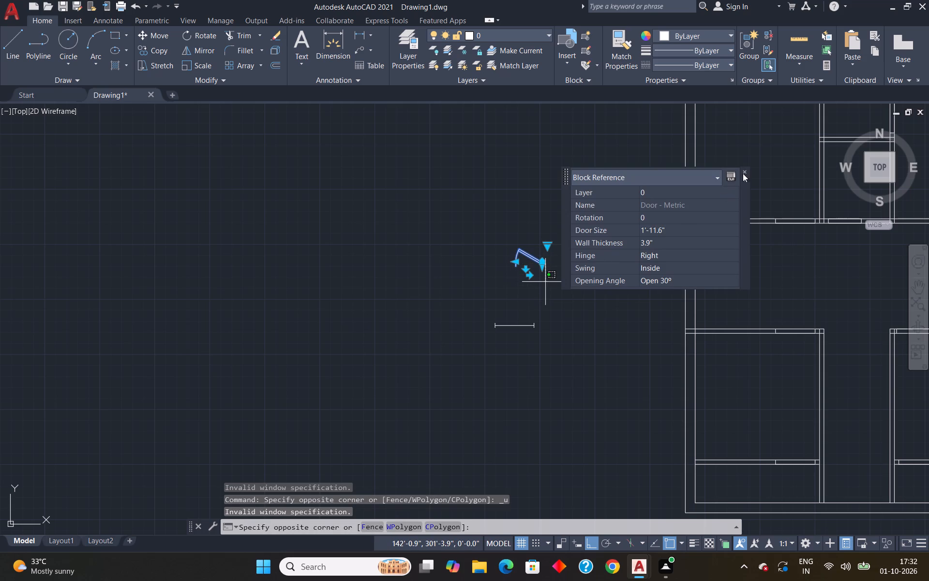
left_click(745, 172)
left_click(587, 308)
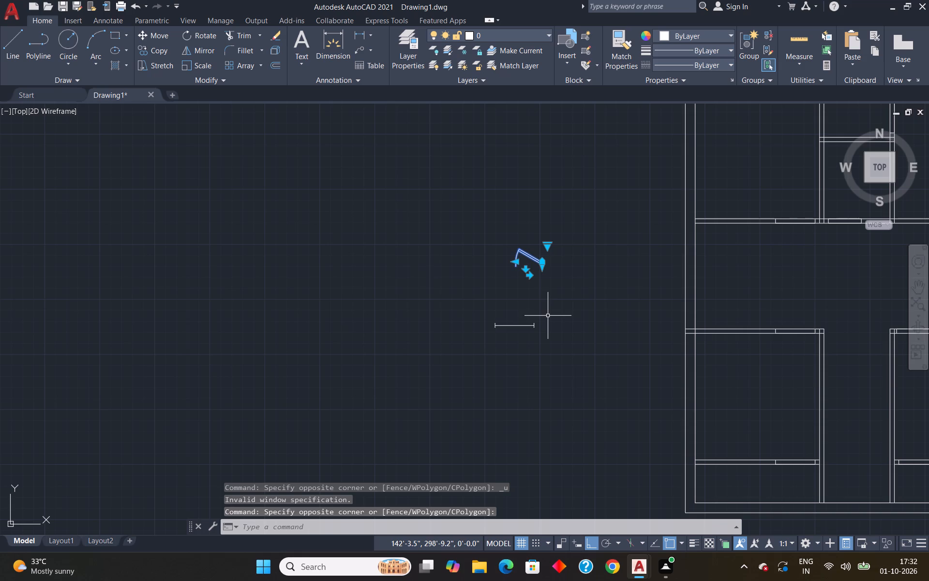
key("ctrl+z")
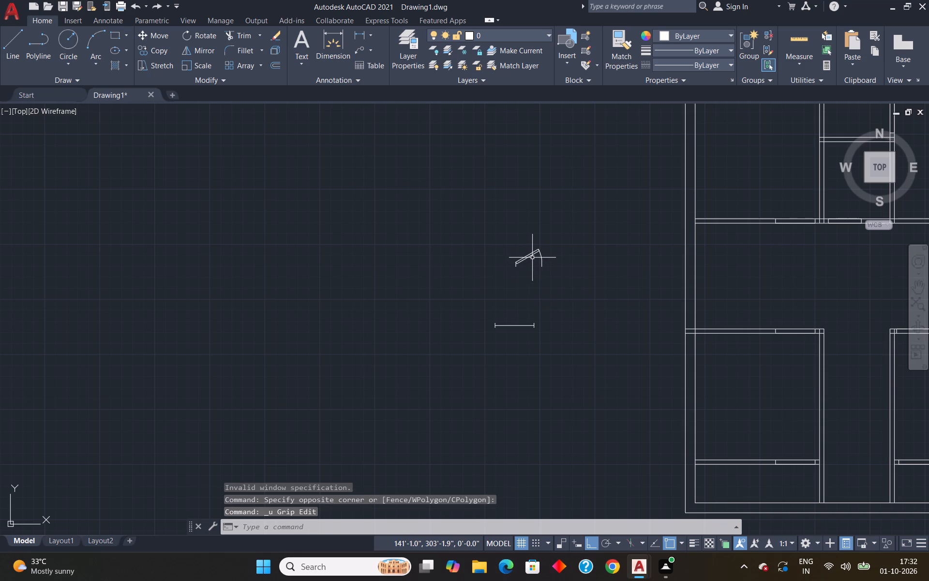
Set the door block's opening angle to Open 90º.
left_click(531, 256)
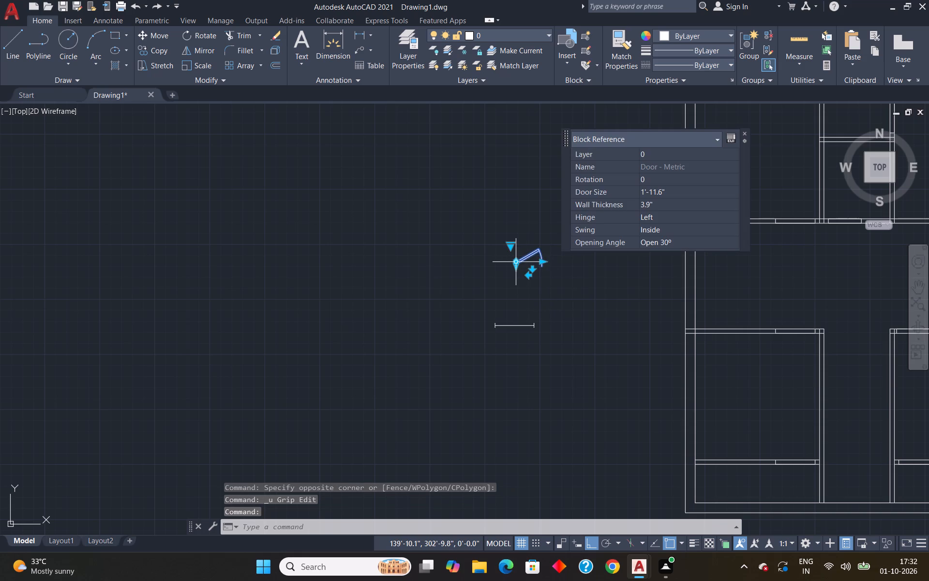
left_click(514, 268)
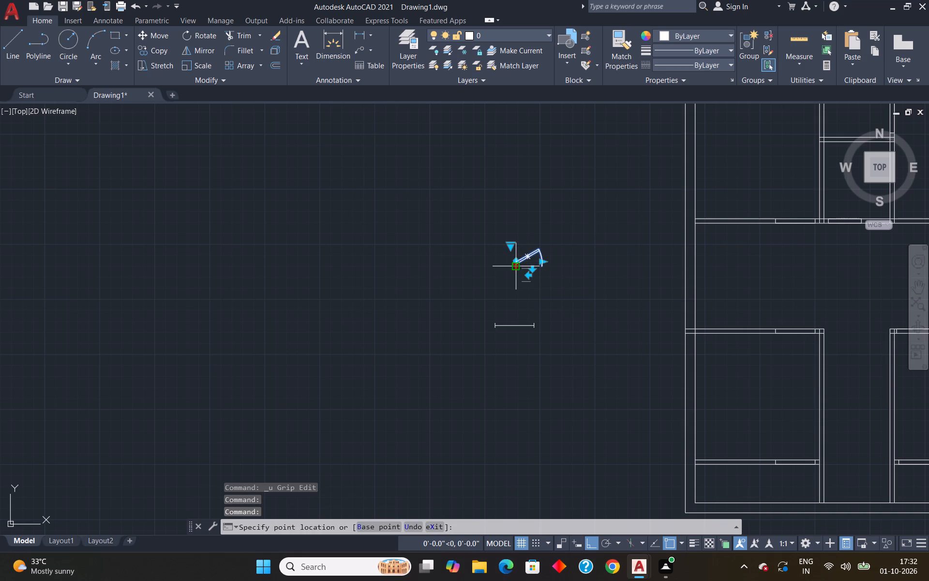
key("Escape")
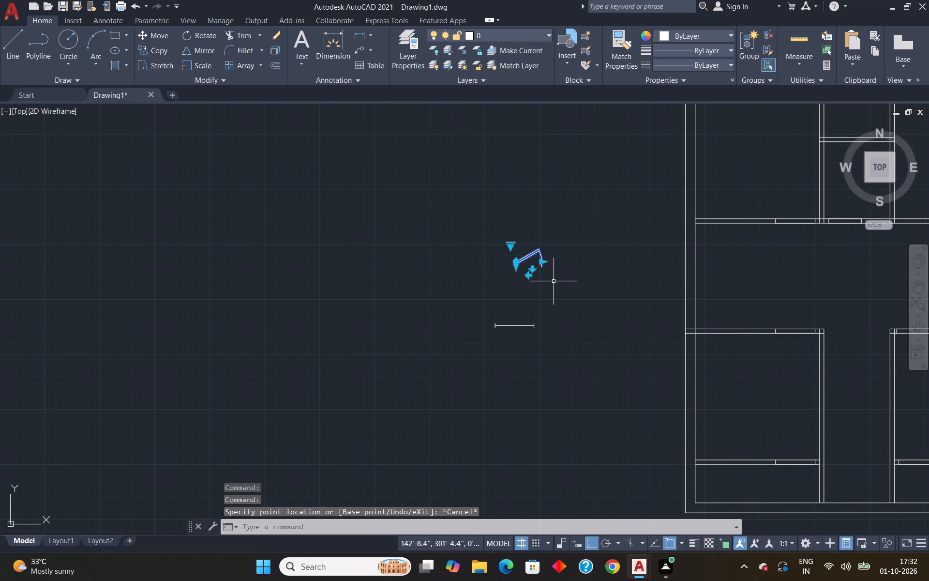
left_click(510, 245)
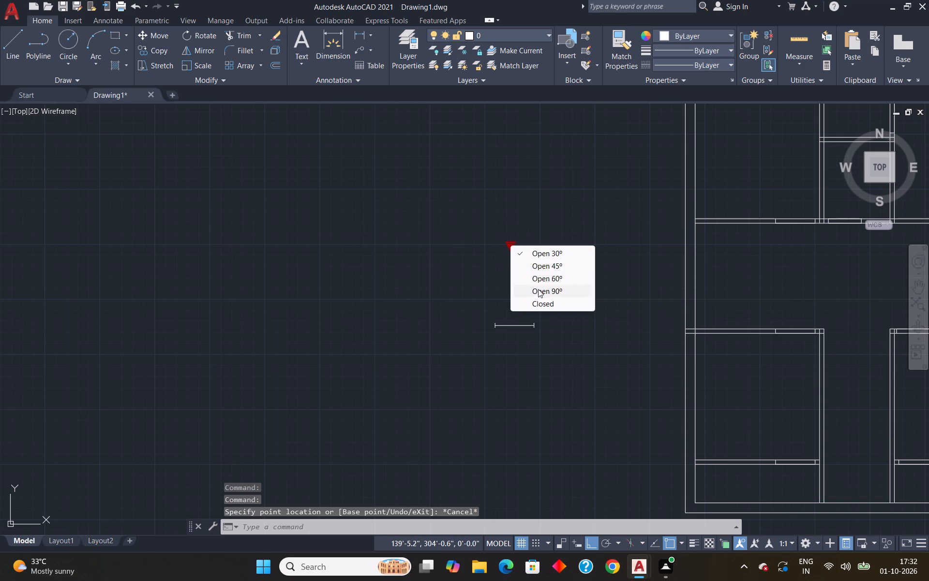
left_click(538, 289)
key("Escape")
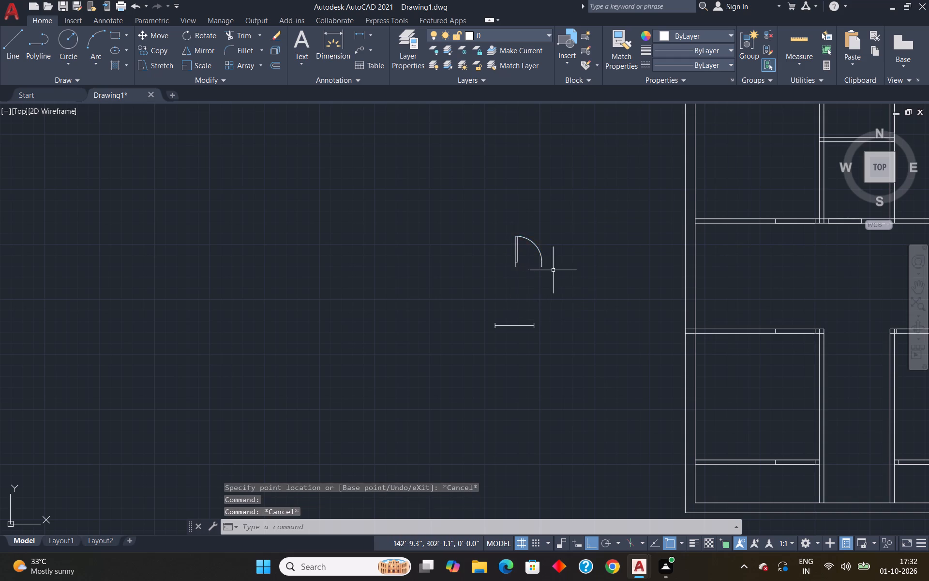
Mirror the door block about a vertical line through the bottom endpoint of its hinge-side jamb, keeping the source door.
scroll(523, 236, "up", 3)
left_click(536, 248)
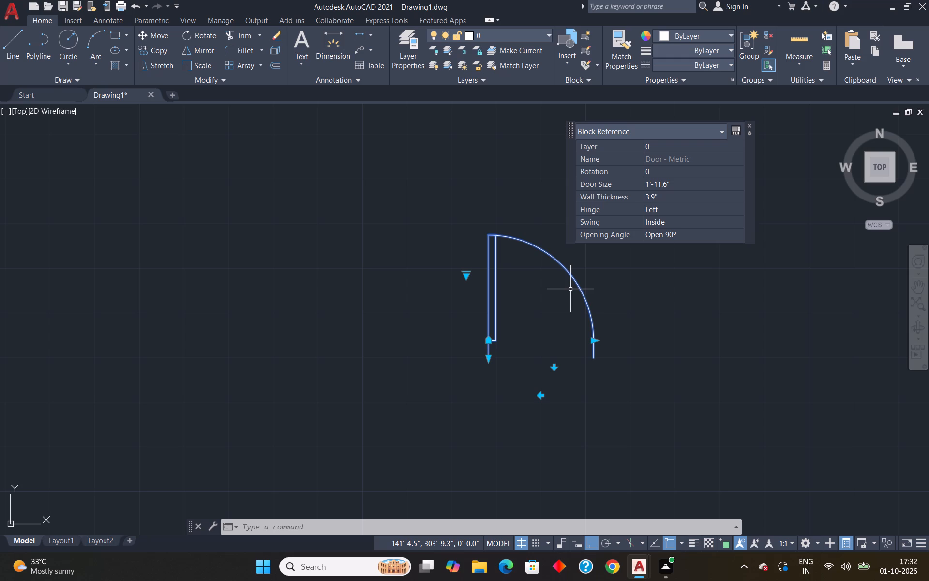
type("mi")
key("Return")
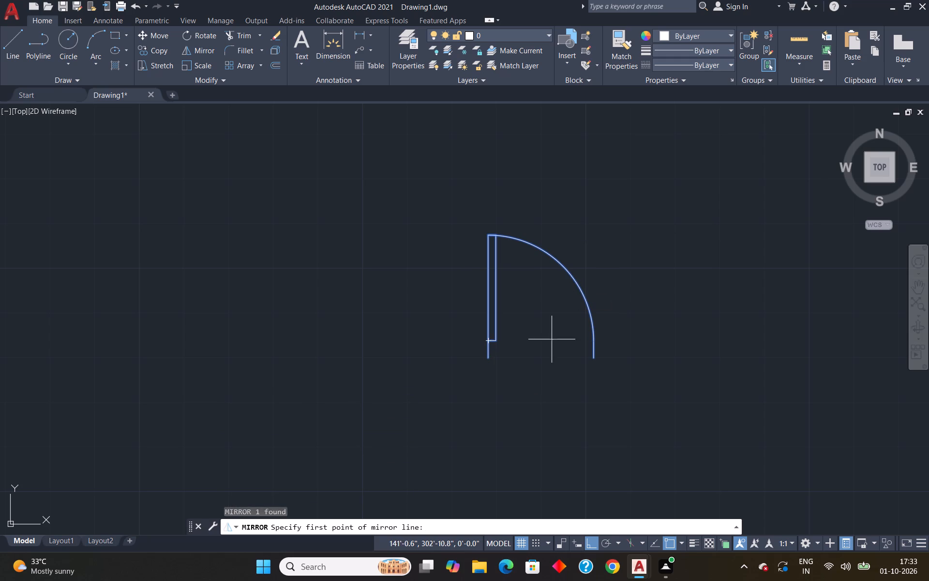
left_click(487, 362)
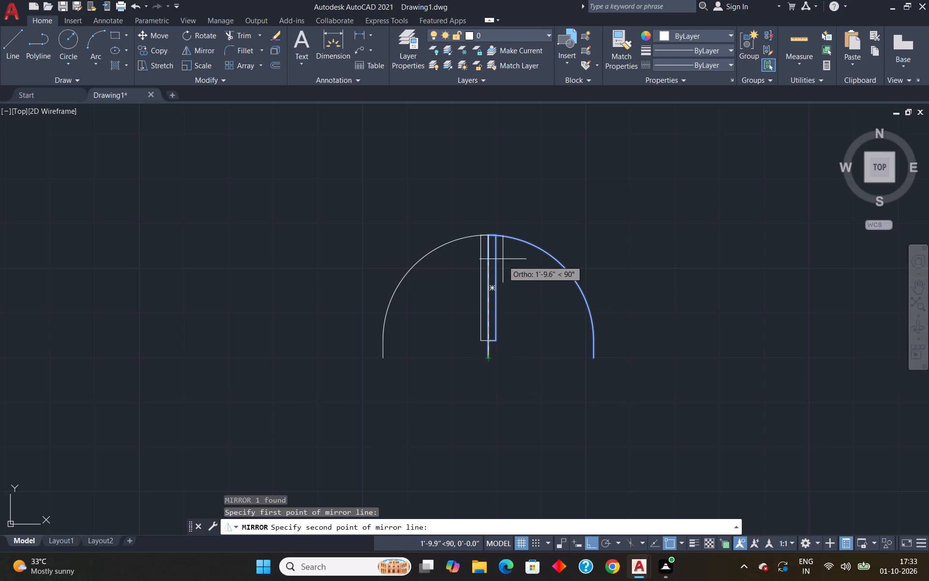
left_click(474, 128)
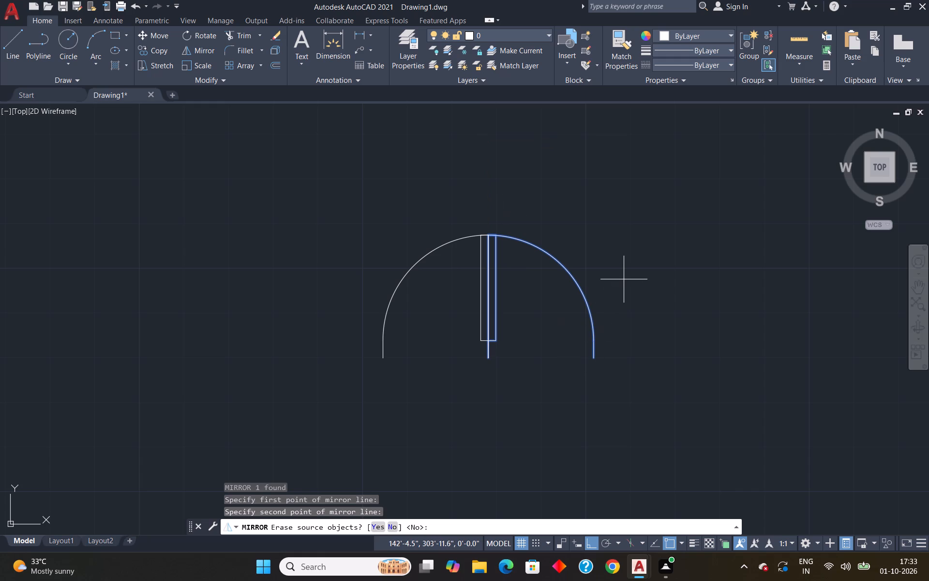
key("space")
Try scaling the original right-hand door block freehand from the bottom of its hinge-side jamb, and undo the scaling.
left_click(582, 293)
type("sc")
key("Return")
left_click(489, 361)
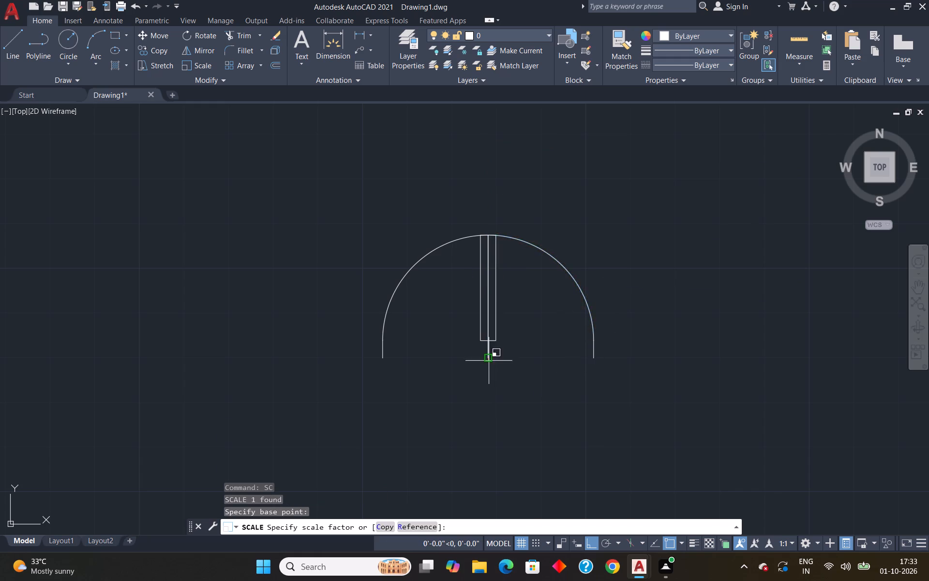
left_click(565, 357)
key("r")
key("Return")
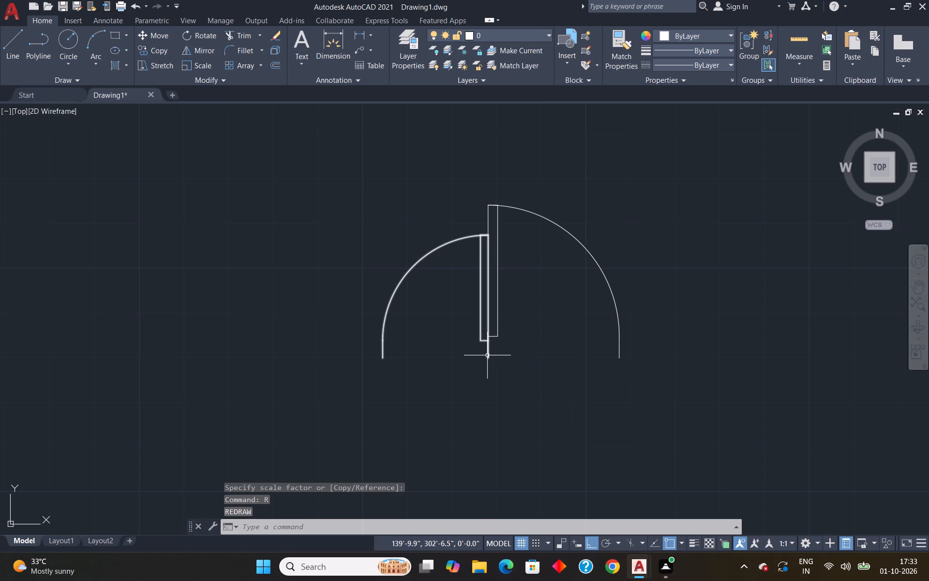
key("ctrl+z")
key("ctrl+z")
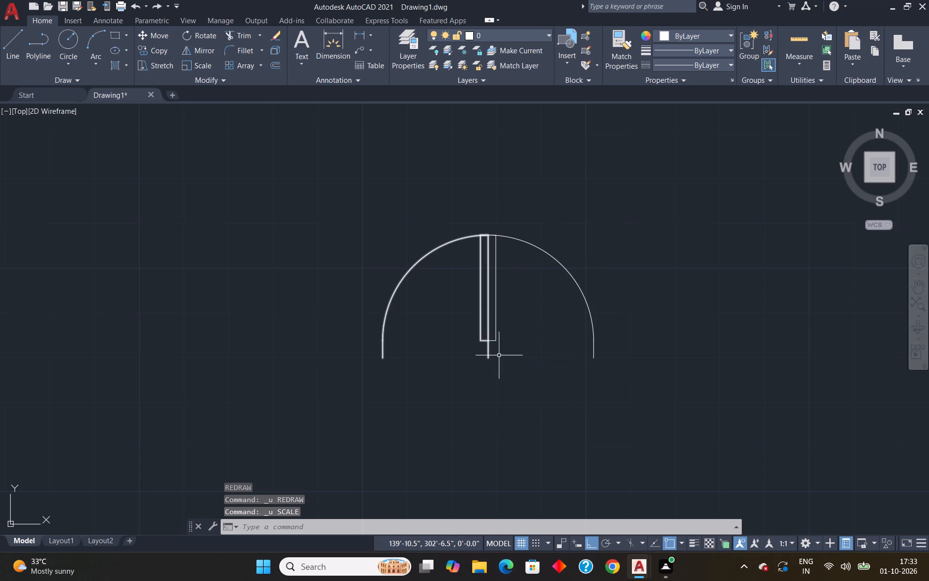
Scale the right-hand door block by reference from its hinge-side jamb, using its full opening width as reference and 3' as new length.
left_click(588, 306)
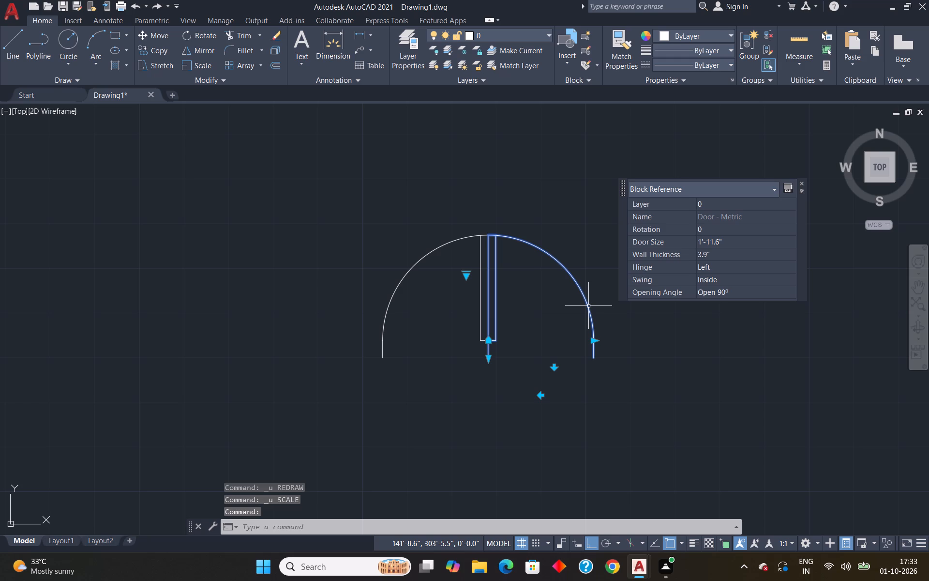
type("sc")
key("Return")
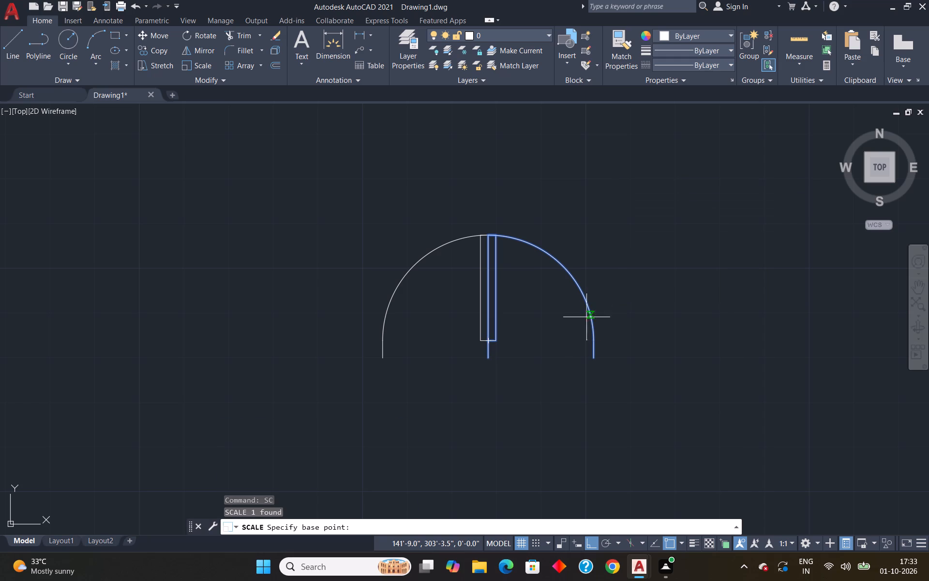
left_click(489, 361)
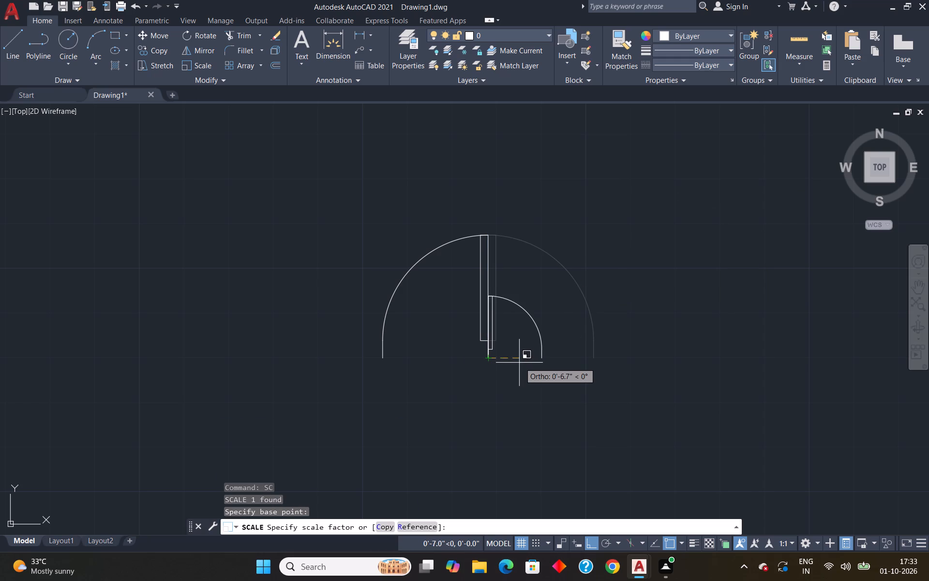
key("r")
key("Return")
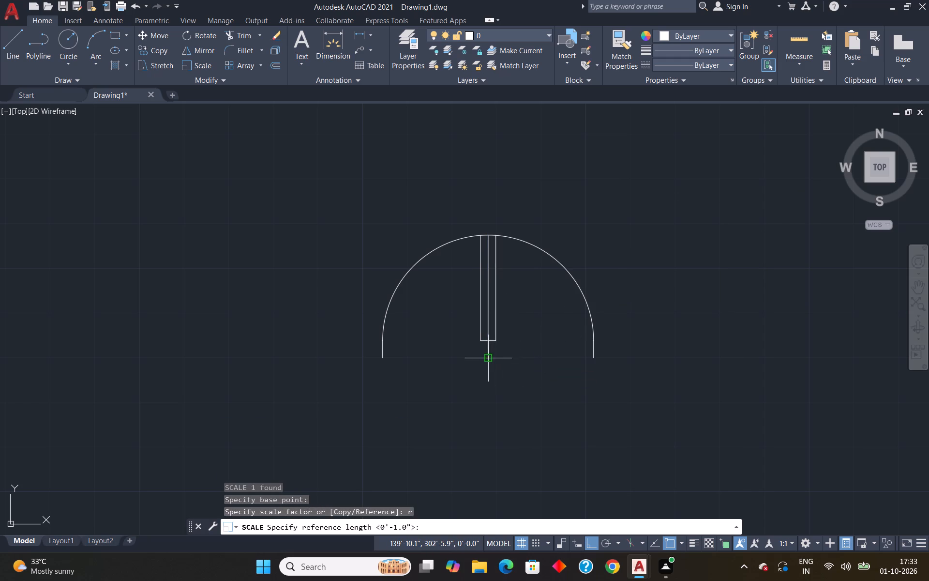
left_click(489, 360)
left_click(590, 360)
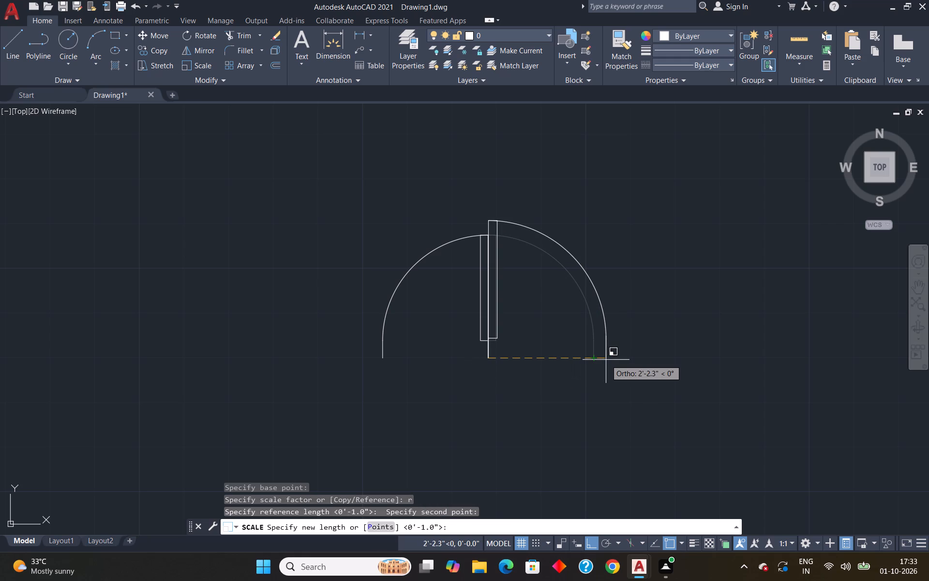
type("3'")
key("Return")
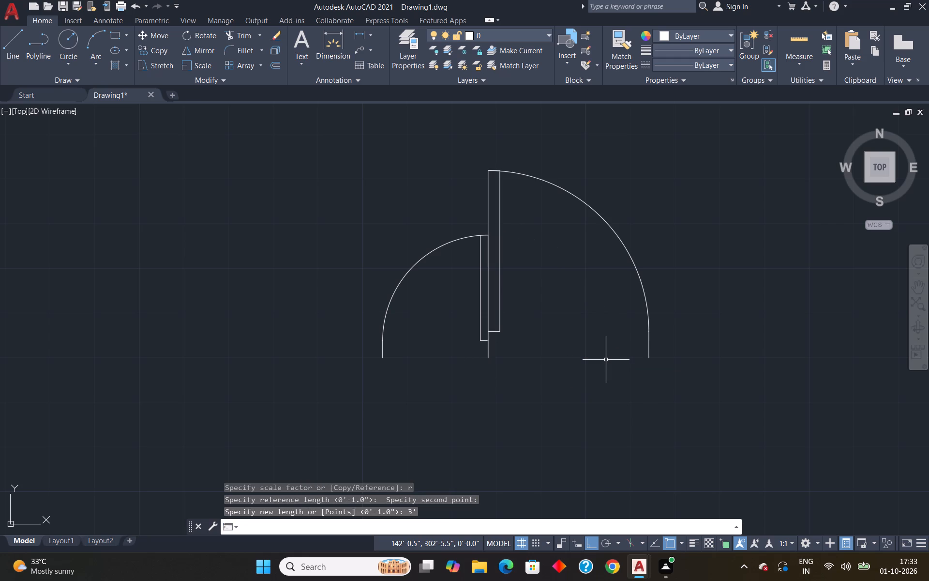
Copy the 3' door block from its hinge-side jamb's bottom endpoint to the door openings of the upper-left and upper-right rooms.
left_click(648, 315)
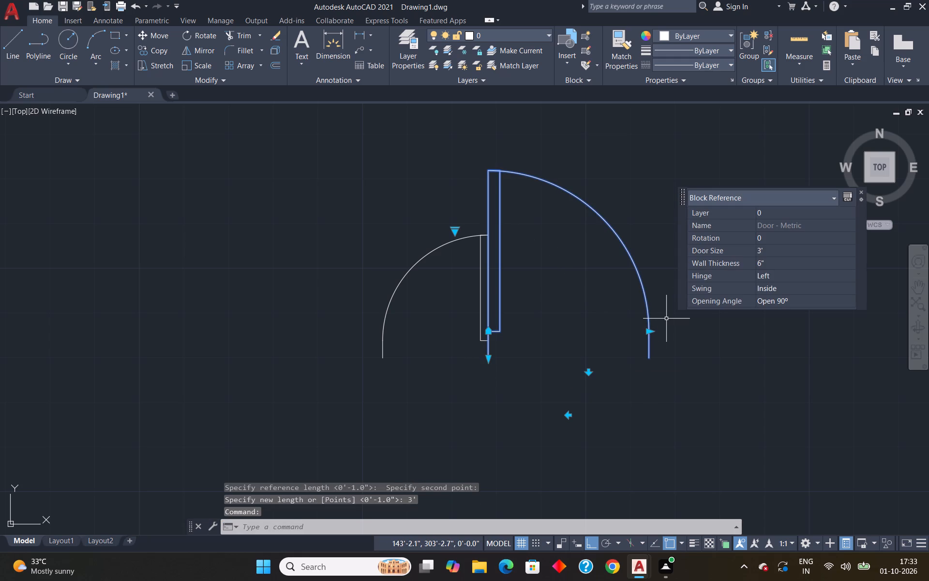
type("co")
key("Return")
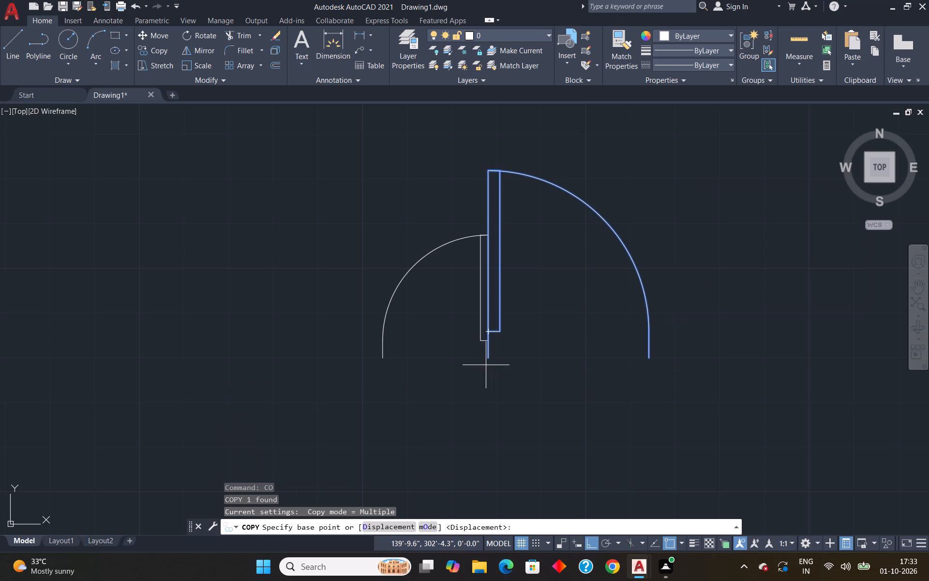
left_click(489, 361)
scroll(509, 354, "down", 5)
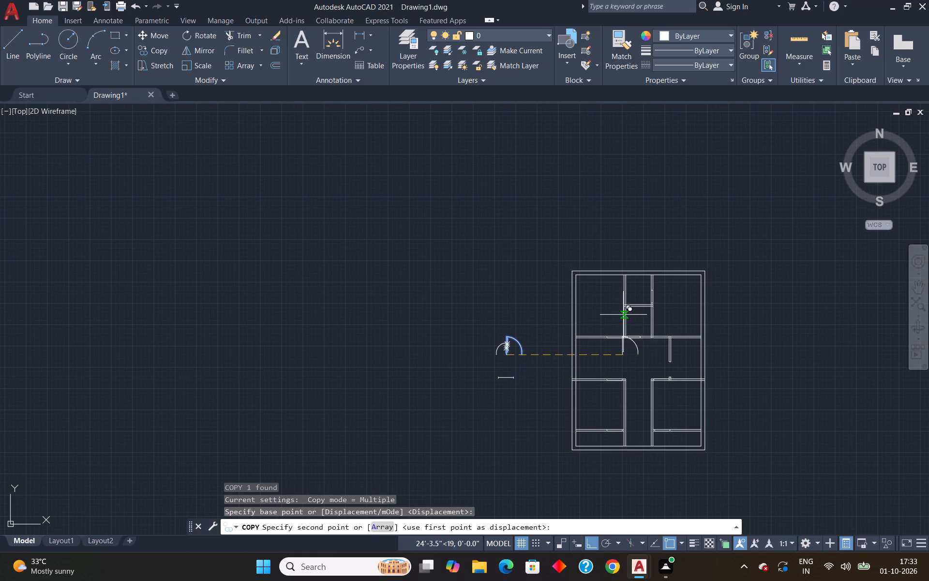
scroll(637, 307, "up", 1)
scroll(588, 367, "up", 5)
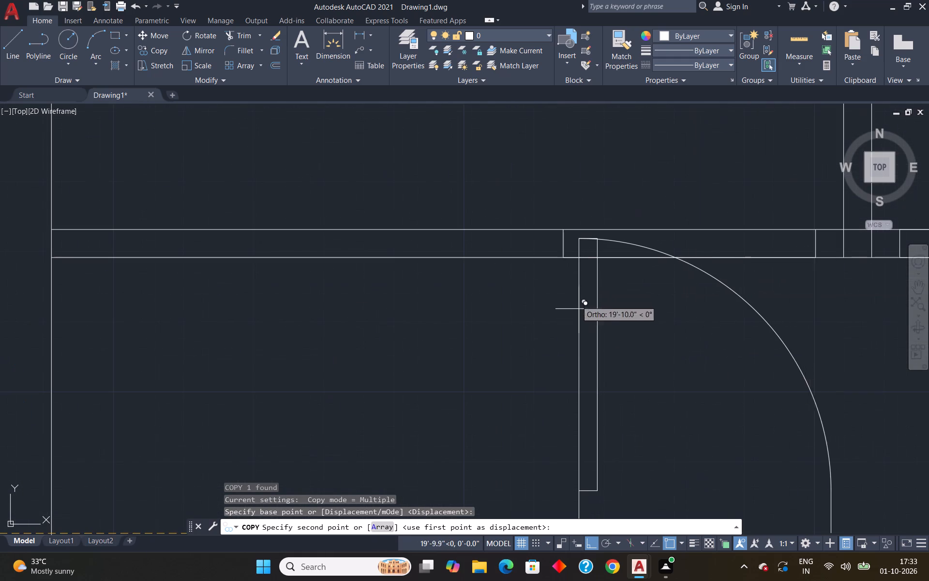
left_click(563, 228)
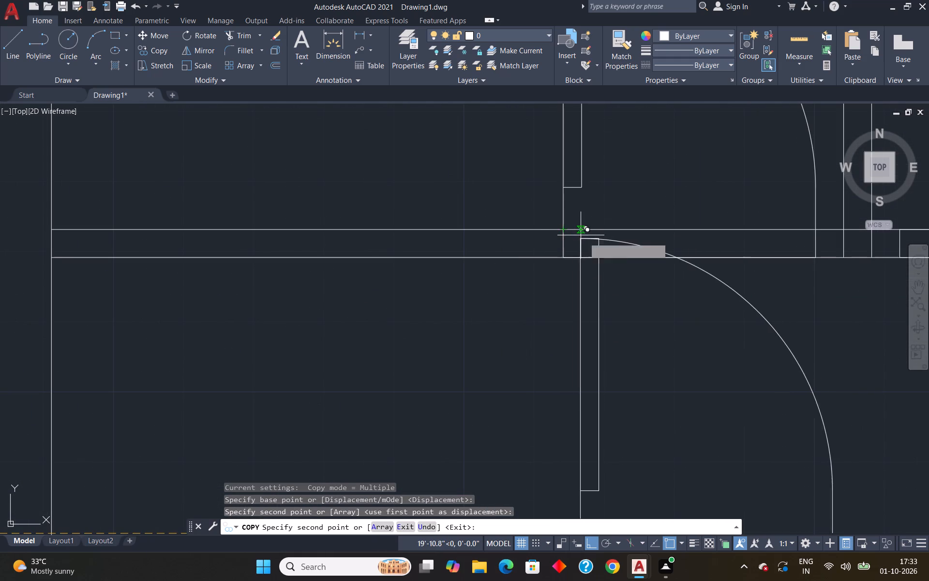
scroll(590, 244, "down", 4)
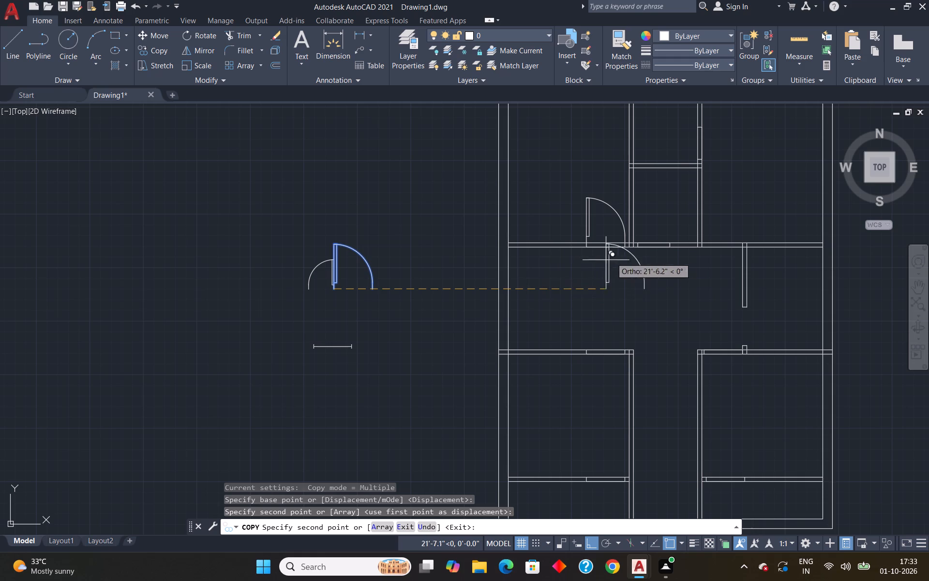
scroll(712, 237, "up", 3)
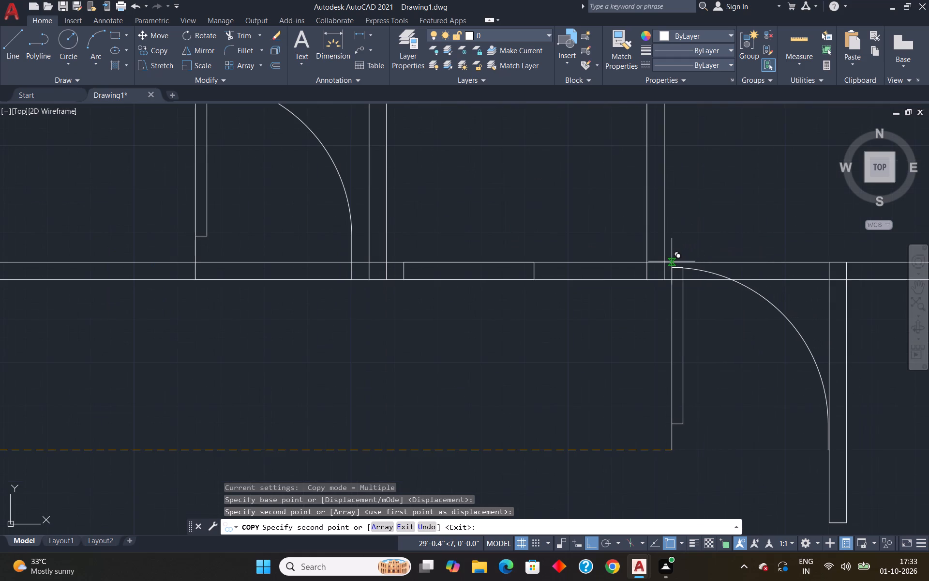
left_click(666, 263)
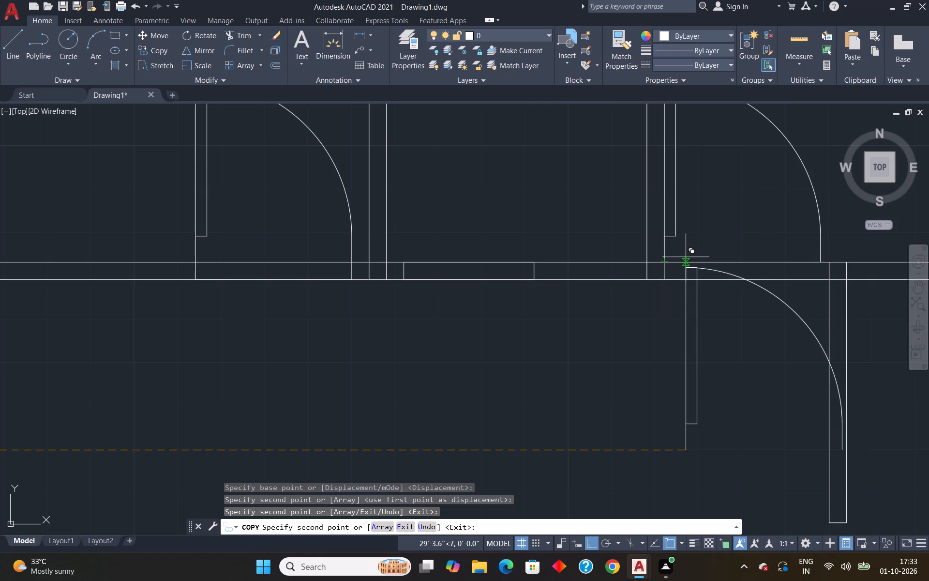
scroll(679, 265, "down", 3)
key("Escape")
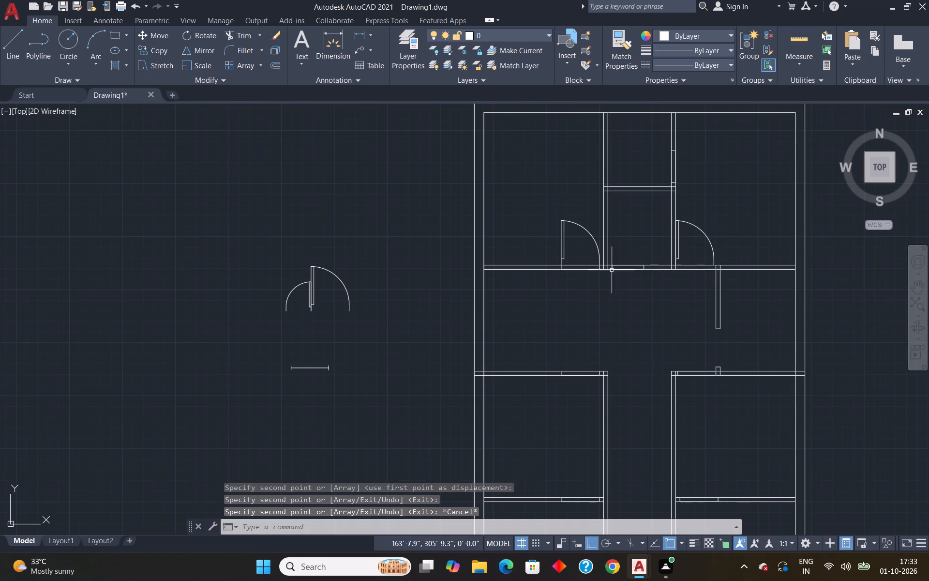
Delete the door copy in the upper-left room and the smaller mirrored door block beside the 3' source door.
left_click(585, 229)
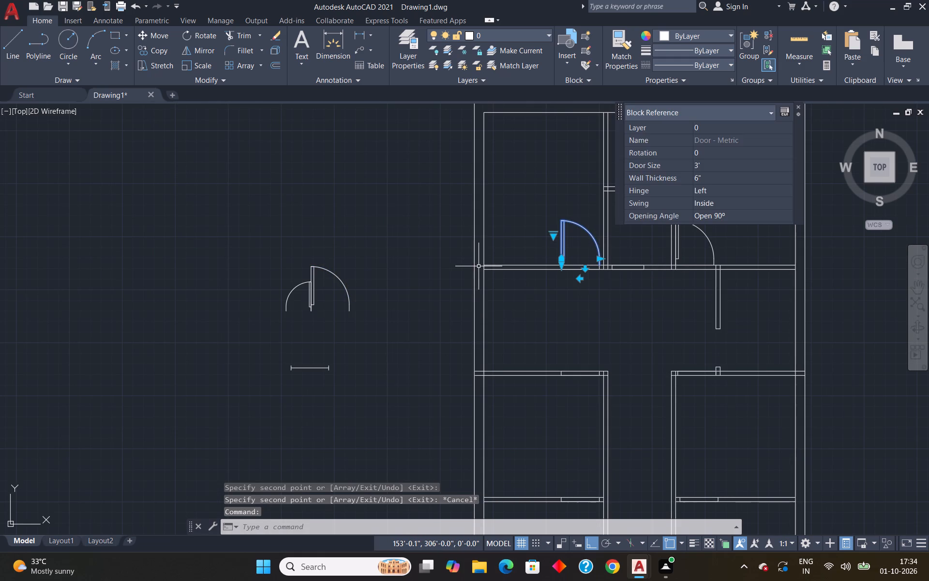
key("Delete")
scroll(347, 303, "up", 3)
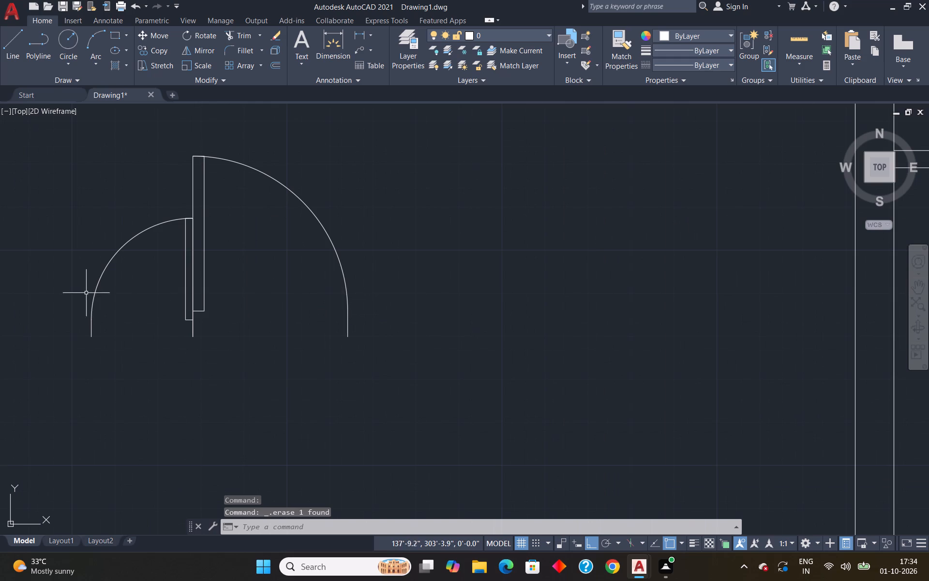
left_click(103, 273)
key("Delete")
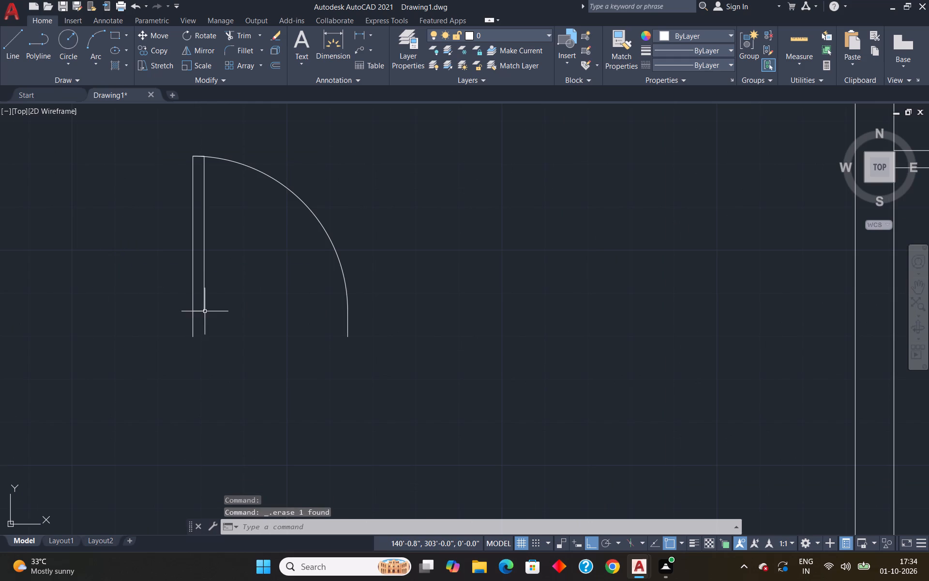
Mirror the 3' door block about a vertical line through its hinge-side jamb's bottom endpoint, keeping the source door.
left_click(196, 310)
type("mi")
key("Return")
left_click(191, 343)
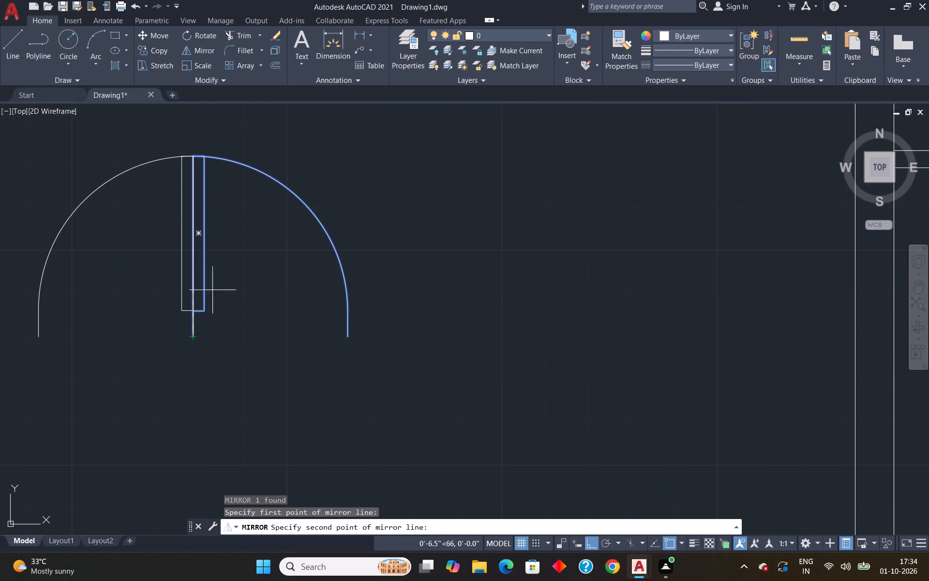
left_click(235, 124)
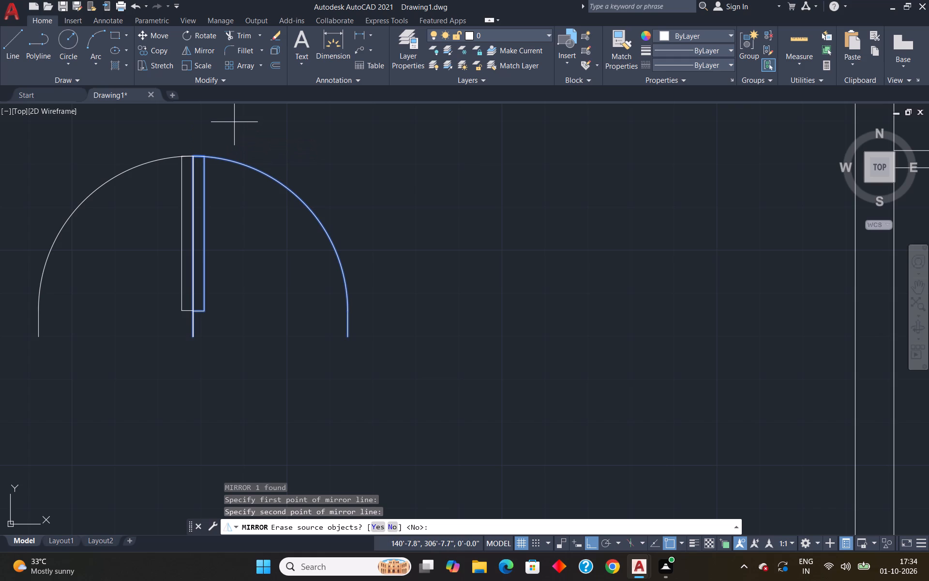
key("space")
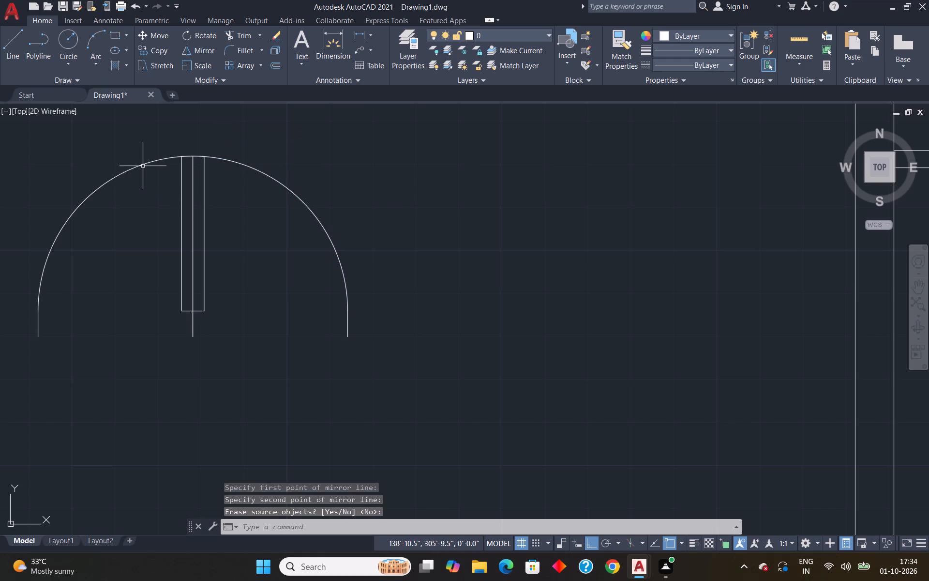
Copy the mirrored 3' door from its hinge-side jamb's bottom endpoint to the right jamb of the upper-left room's opening.
left_click(142, 163)
type("co")
key("Return")
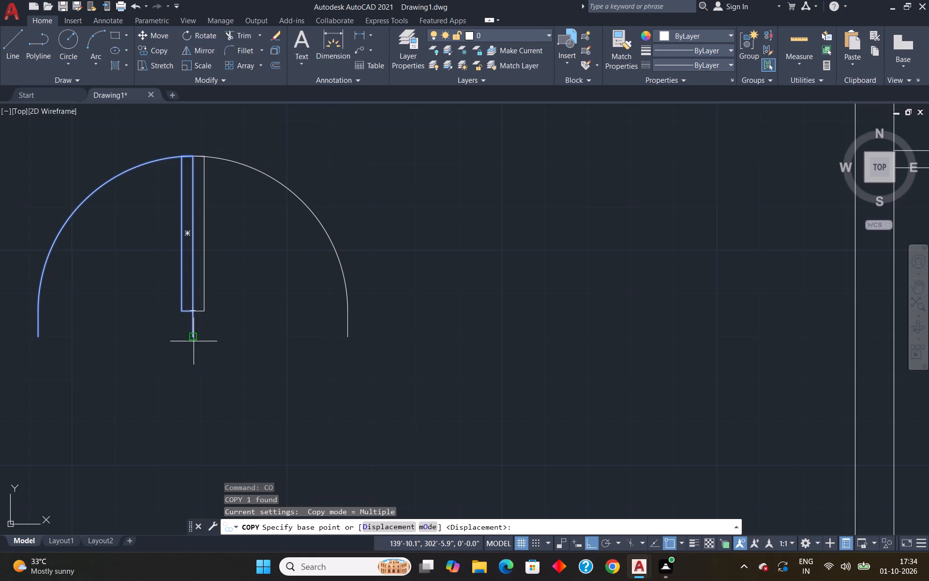
left_click(192, 339)
scroll(193, 339, "down", 5)
scroll(310, 321, "up", 4)
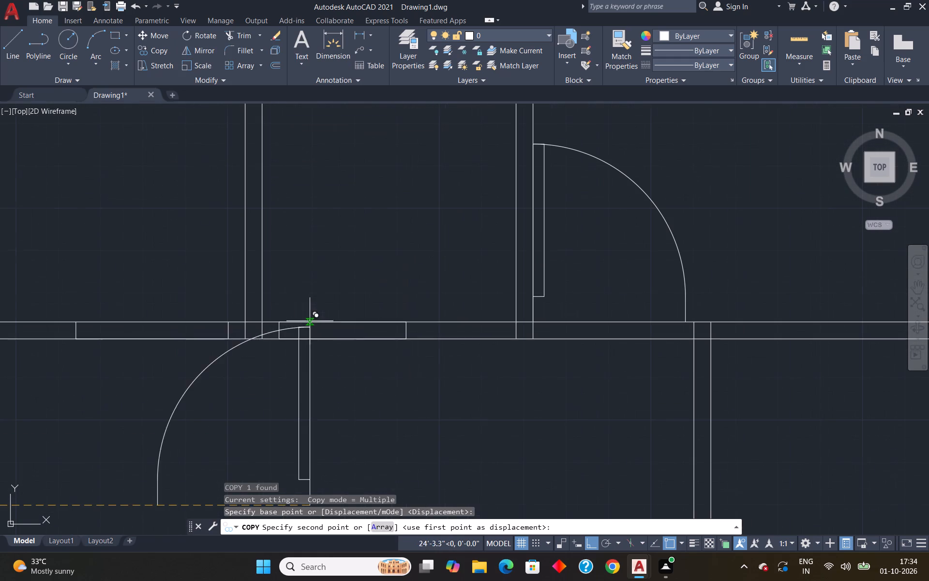
scroll(310, 321, "up", 1)
left_click(231, 317)
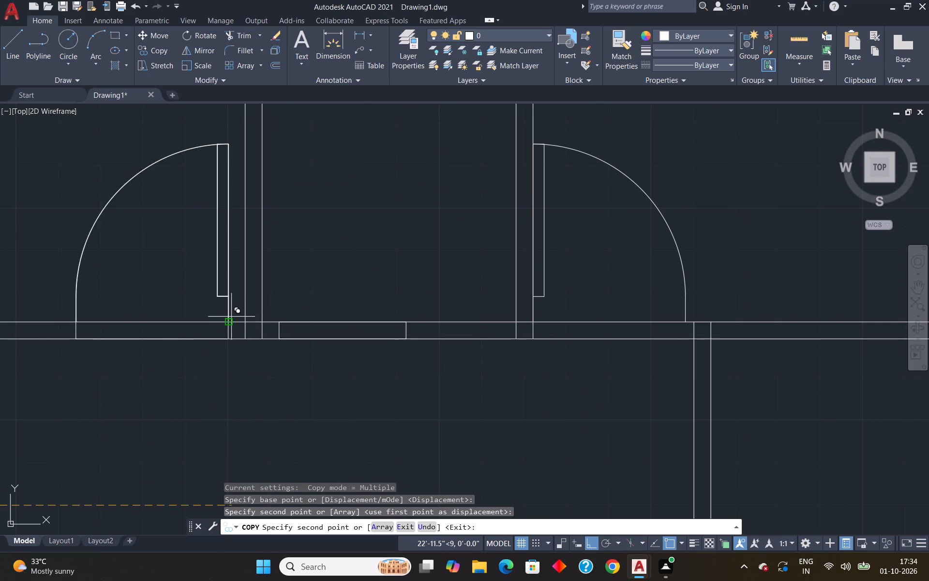
scroll(231, 317, "down", 5)
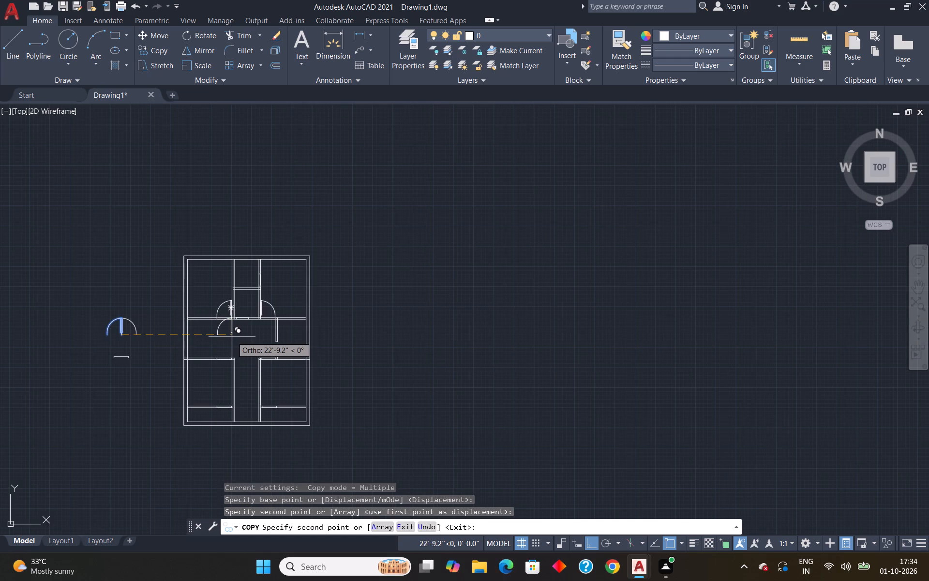
key("Escape")
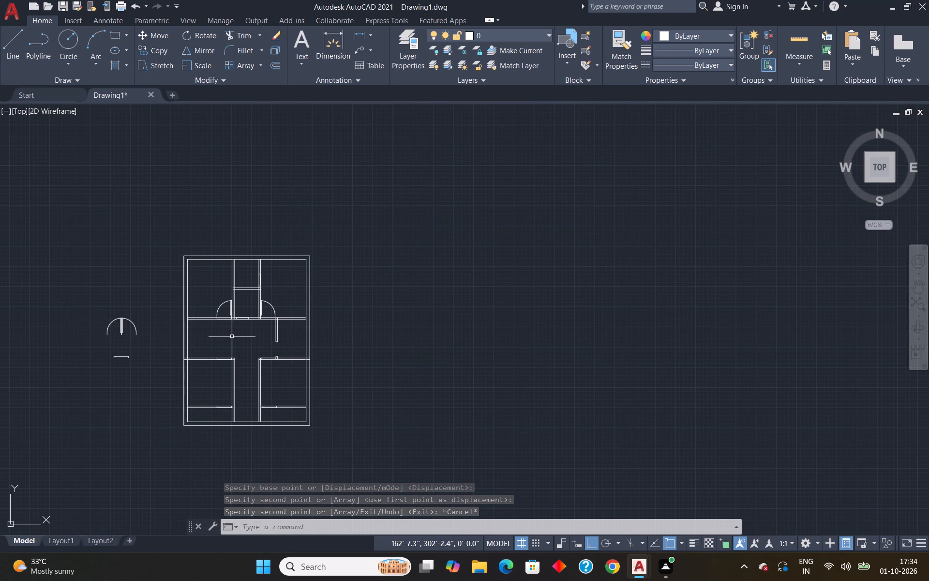
Rotate the mirrored left-hand source door 180° about its hinge-side jamb's bottom endpoint.
scroll(111, 323, "up", 3)
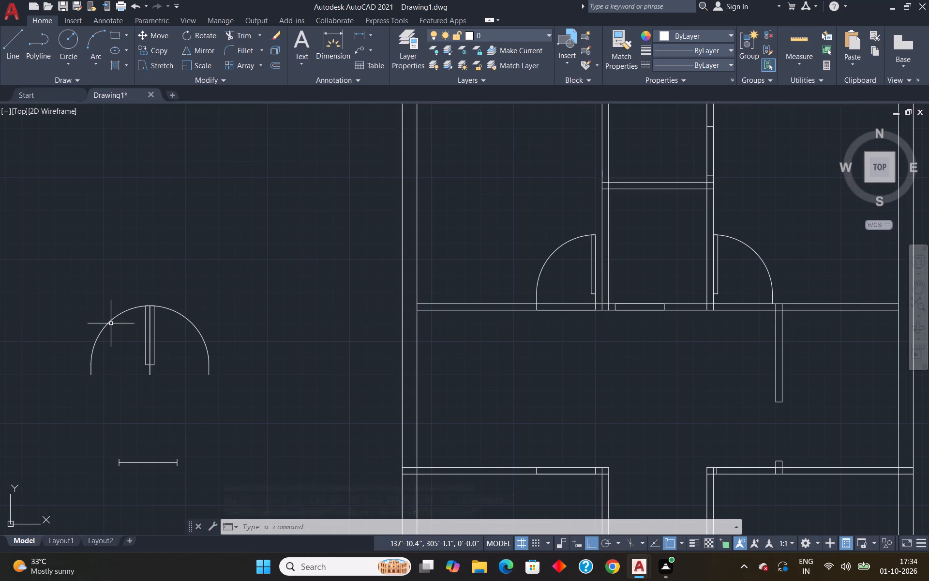
left_click(111, 323)
type("ro")
key("Return")
left_click(152, 376)
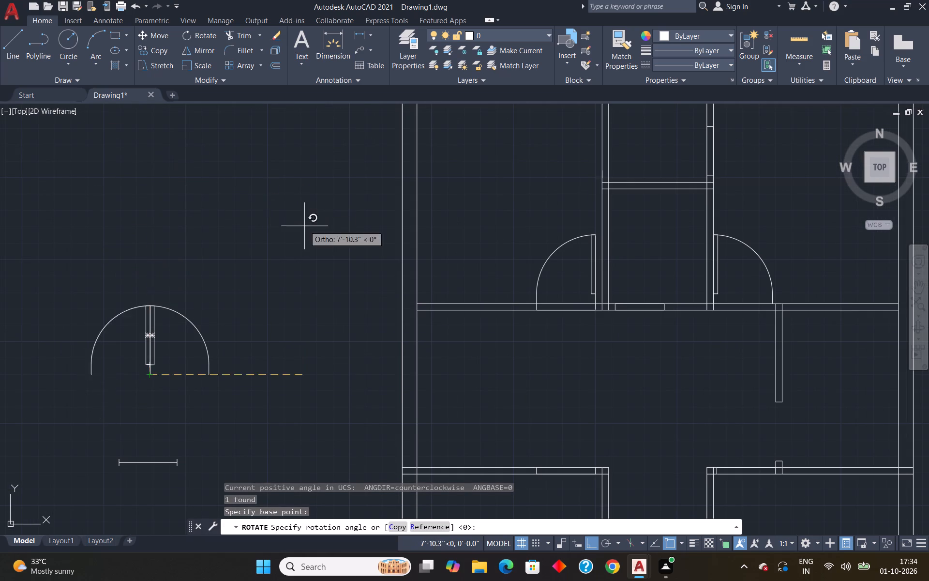
left_click(10, 266)
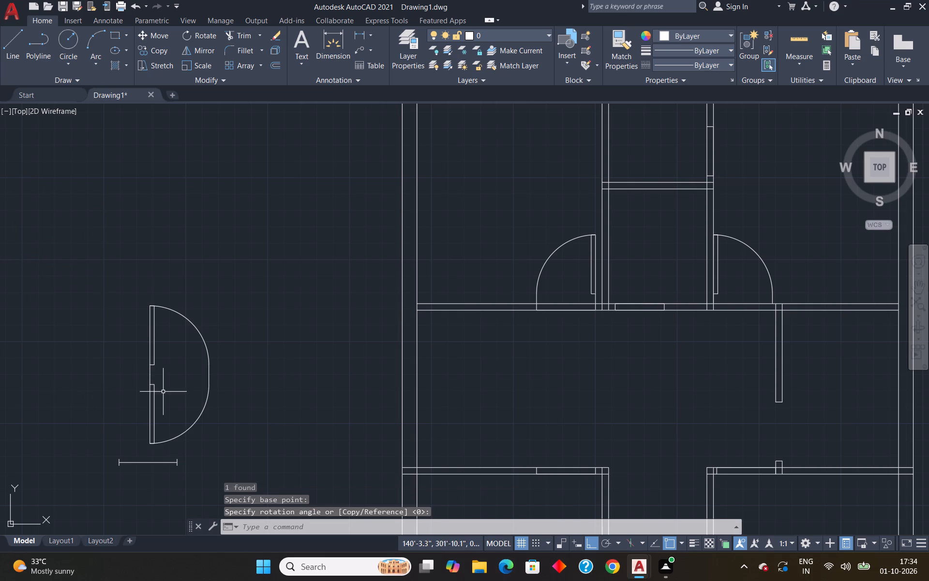
Copy the rotated door from its hinge-side jamb's endpoint to the left jamb of the opening in the lower-right room's bottom partition.
left_click(180, 431)
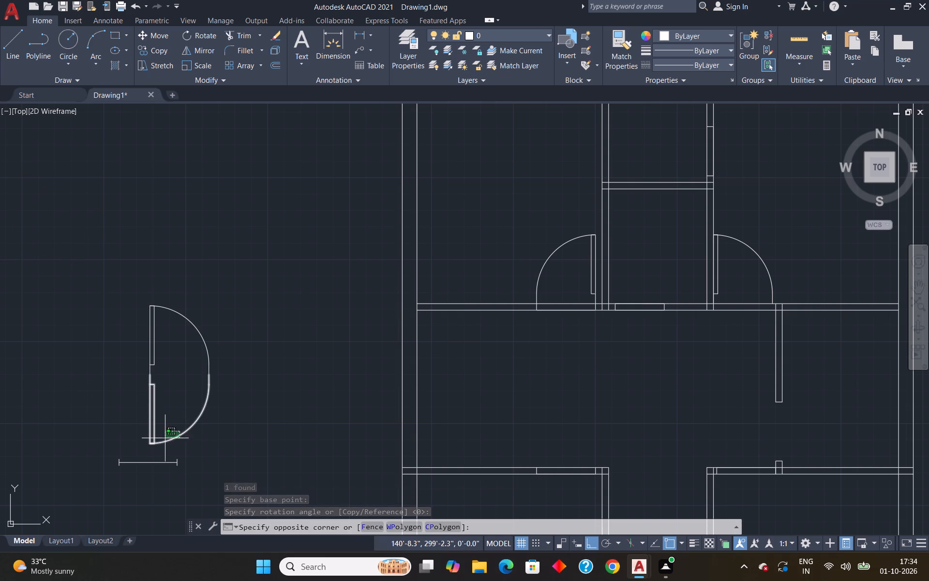
left_click(151, 432)
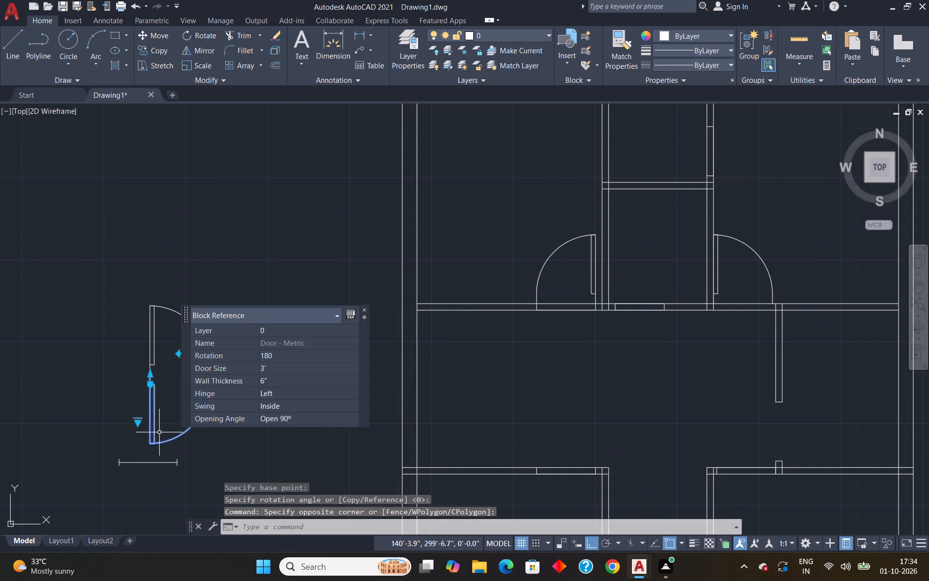
left_click(159, 432)
key("c")
key("o")
key("Return")
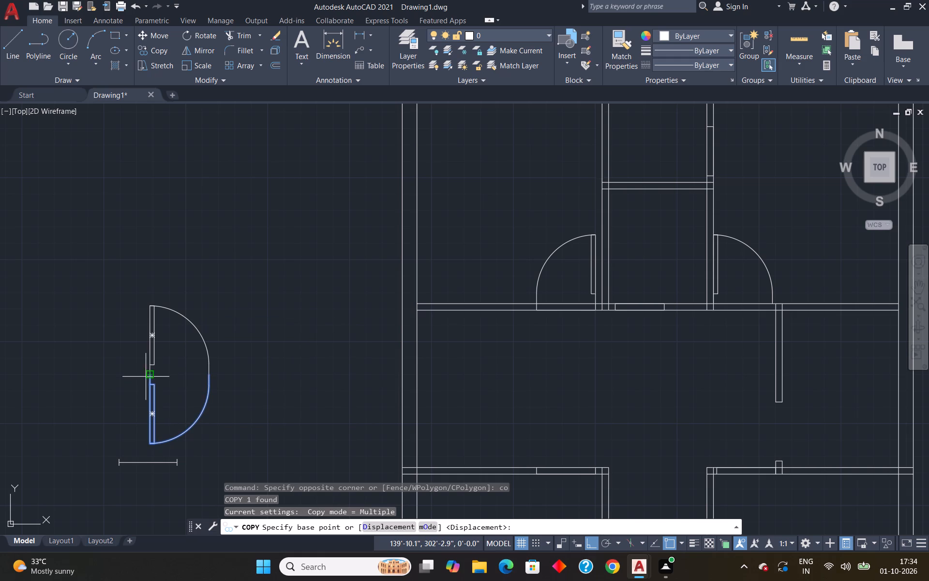
left_click(147, 373)
scroll(177, 382, "down", 5)
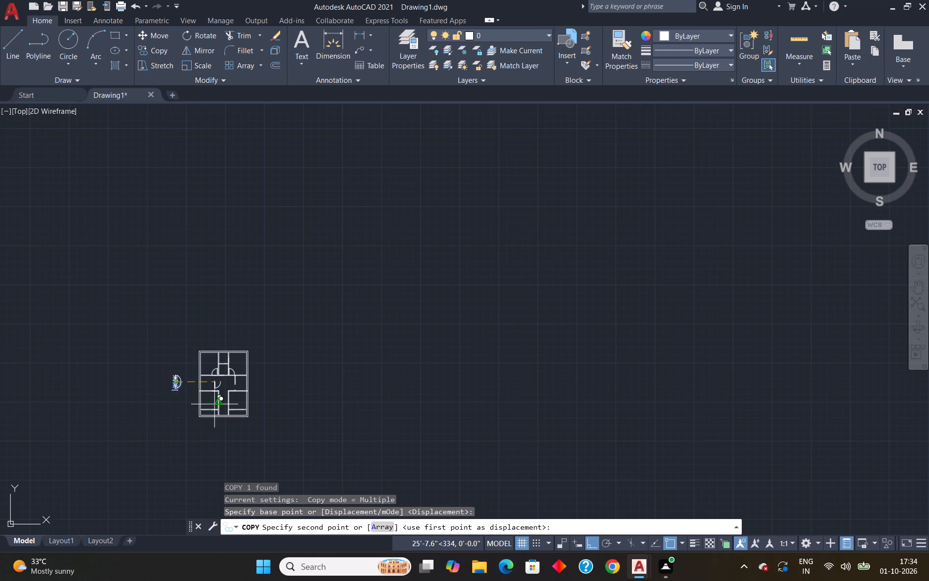
scroll(215, 405, "up", 5)
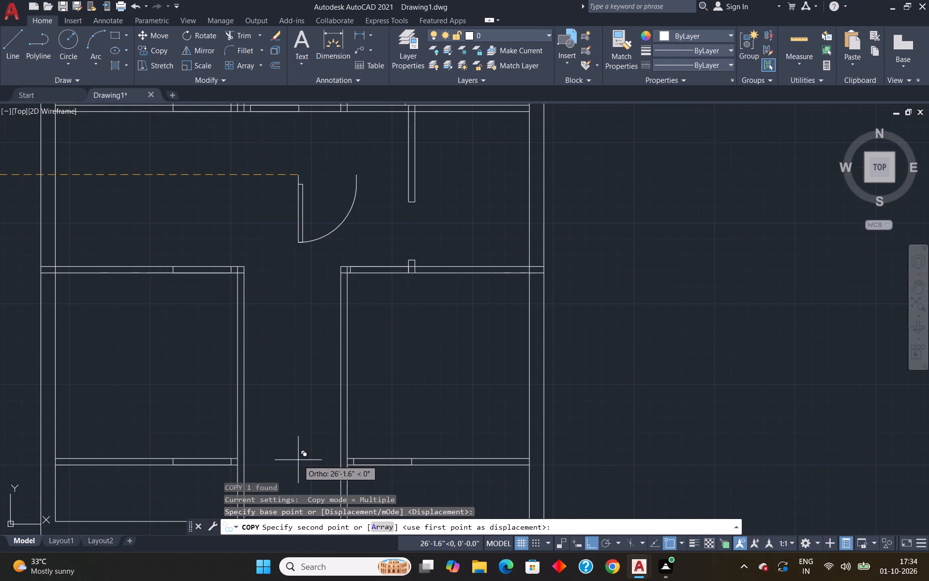
left_click(356, 465)
scroll(363, 463, "down", 4)
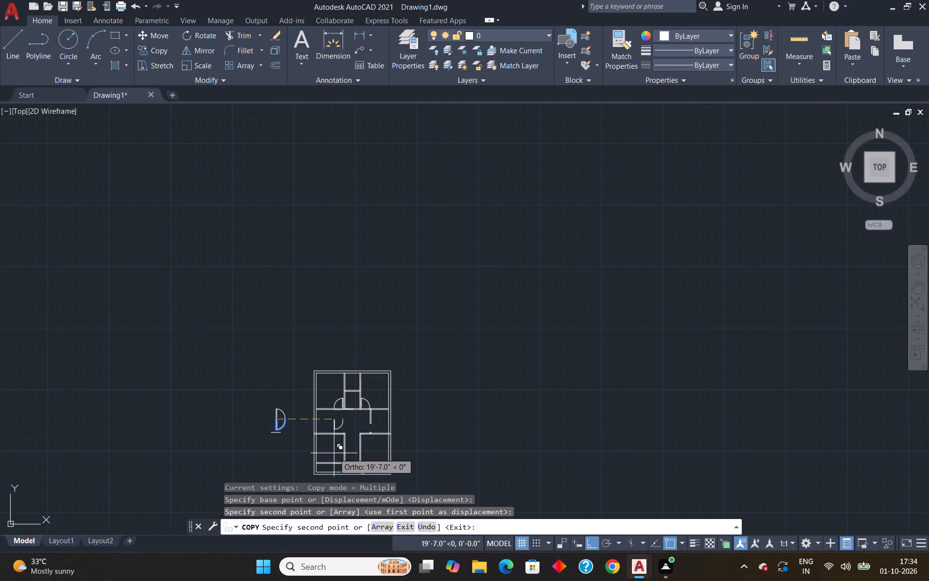
key("Escape")
Mirror the rotated downward-swinging door about a vertical line through its hinge-side jamb's top endpoint, keeping the source door.
scroll(276, 432, "up", 5)
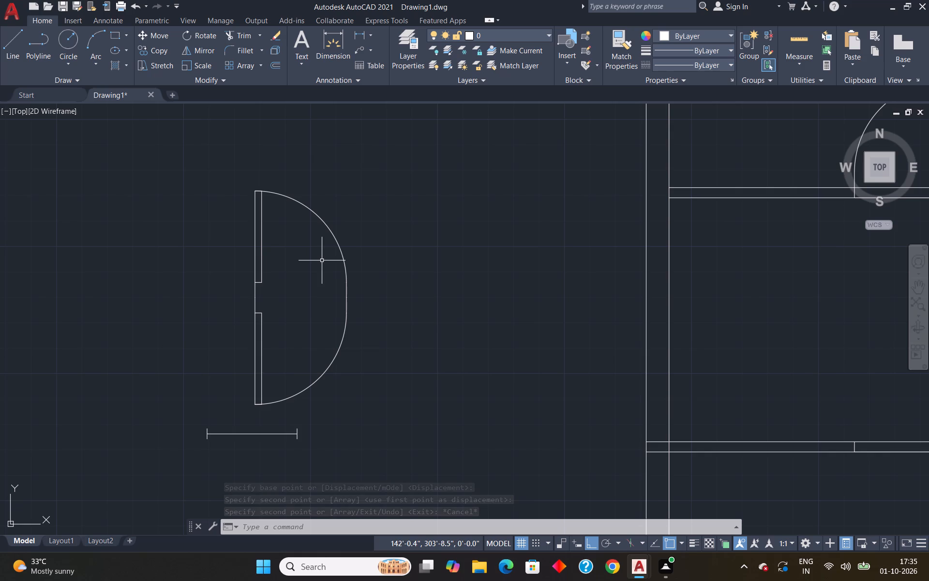
left_click(255, 323)
type("mi")
key("Return")
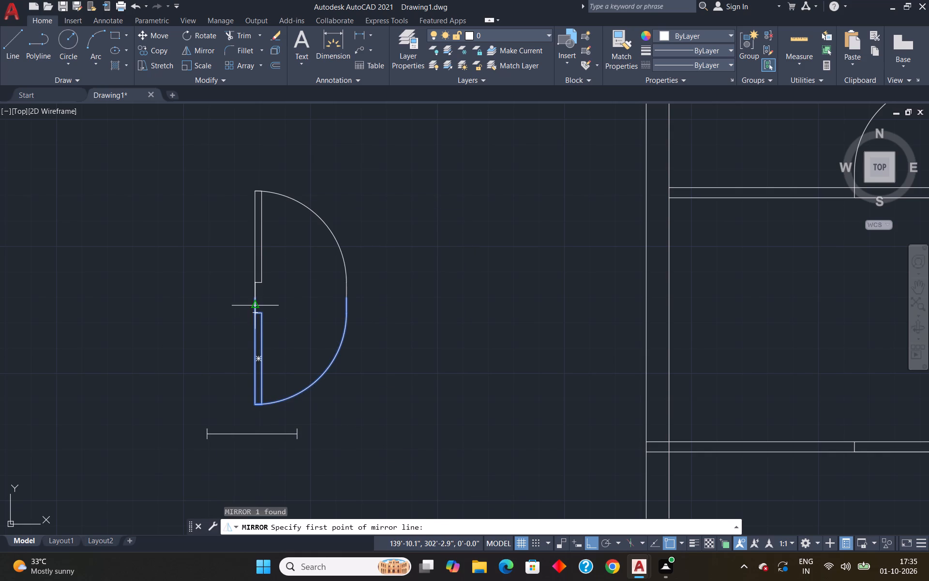
left_click(253, 300)
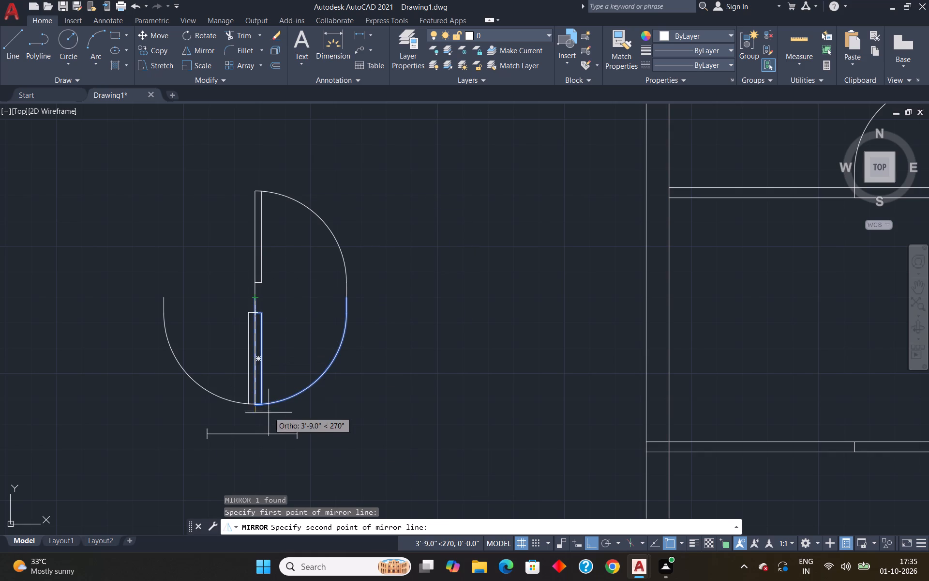
left_click_drag(276, 427, 277, 422)
key("space")
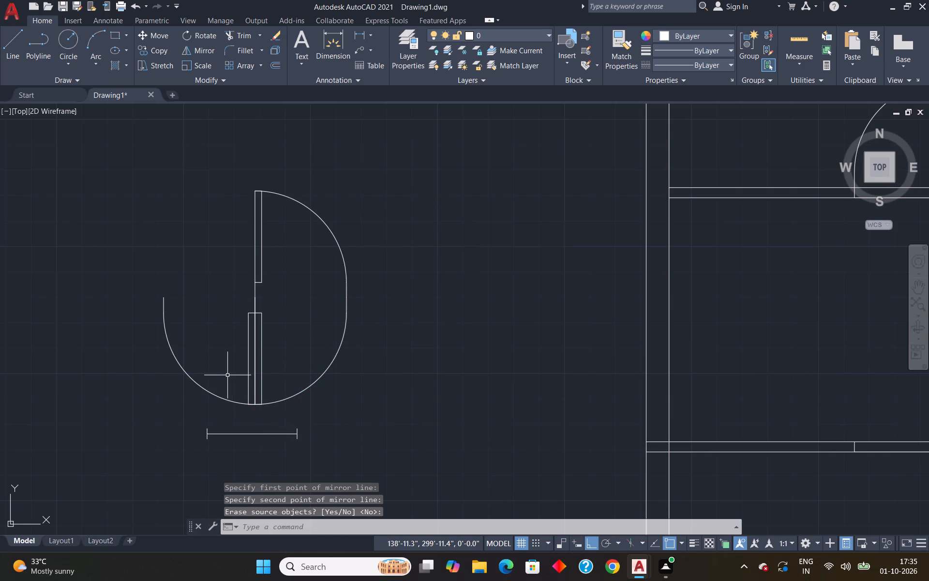
Copy the mirrored downward-swinging 3' door from its hinge-side jamb's top endpoint to the right jamb of the lower-left room's bottom opening.
left_click(213, 394)
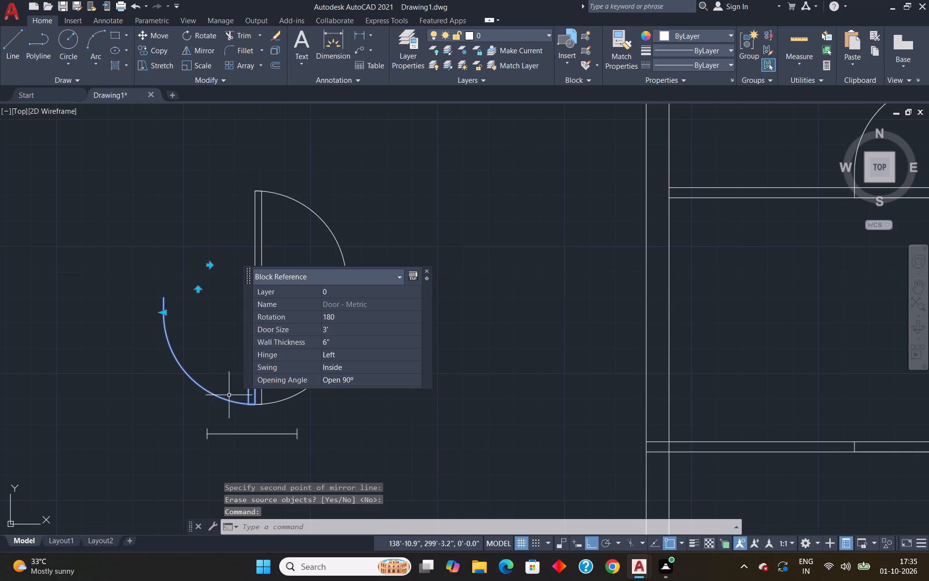
key("c")
key("o")
key("Return")
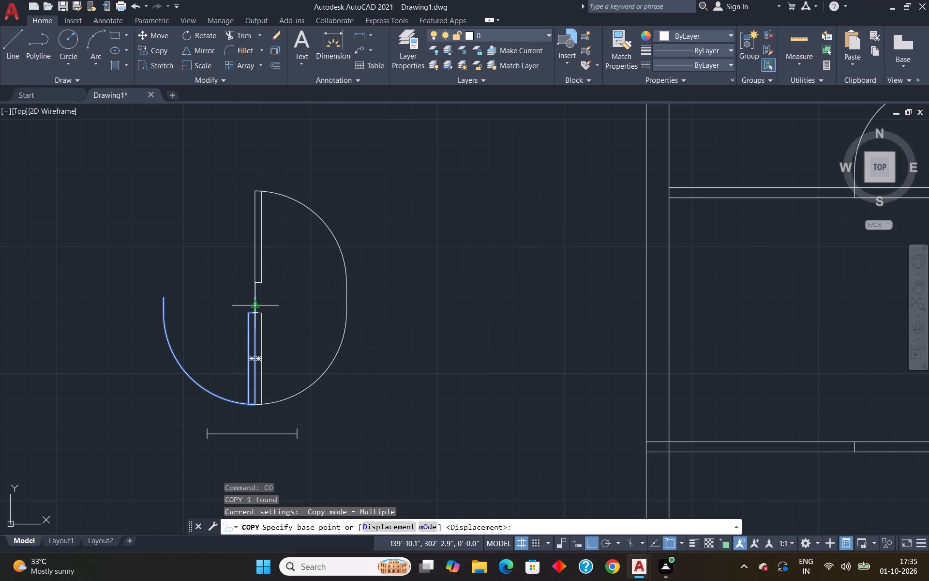
left_click(255, 298)
scroll(342, 309, "down", 5)
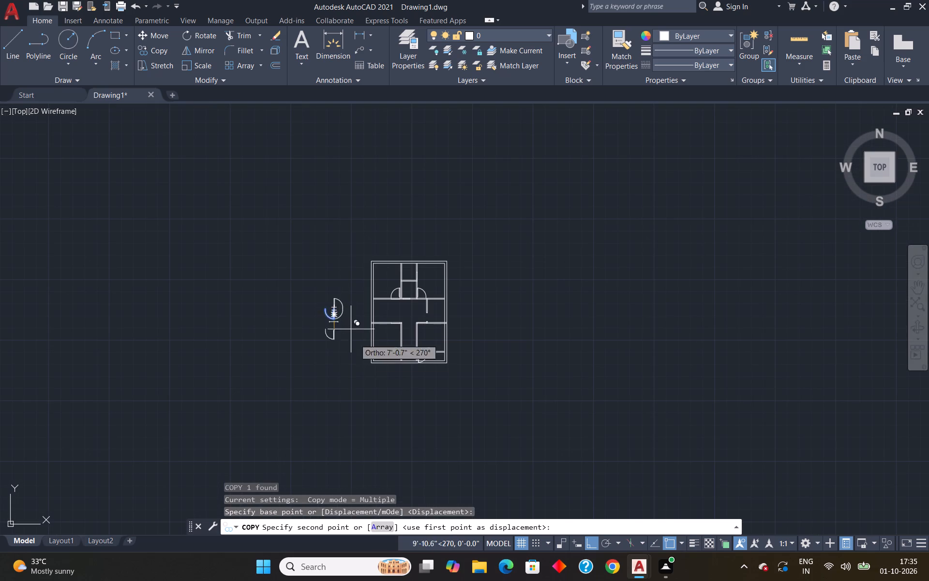
scroll(391, 356, "up", 4)
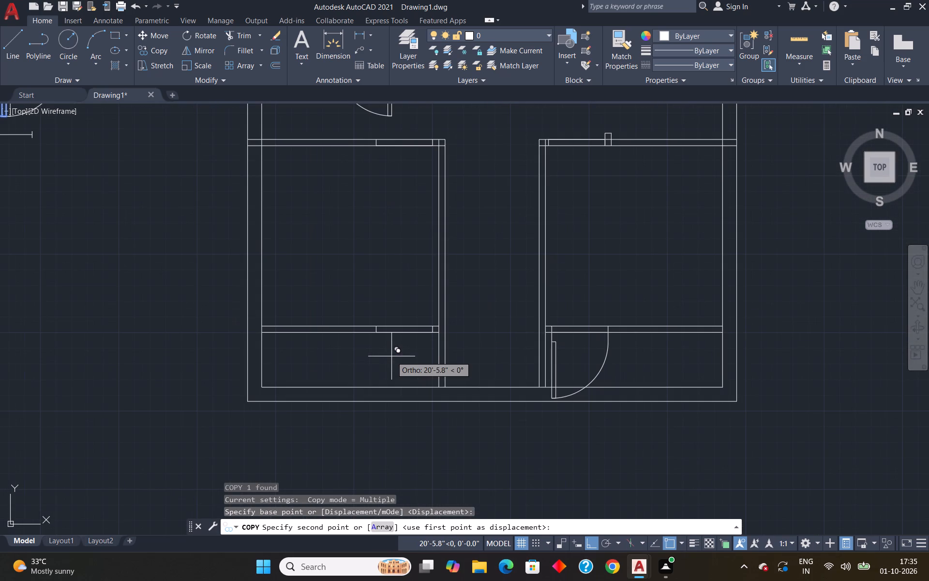
scroll(397, 366, "down", 2)
scroll(417, 360, "up", 1)
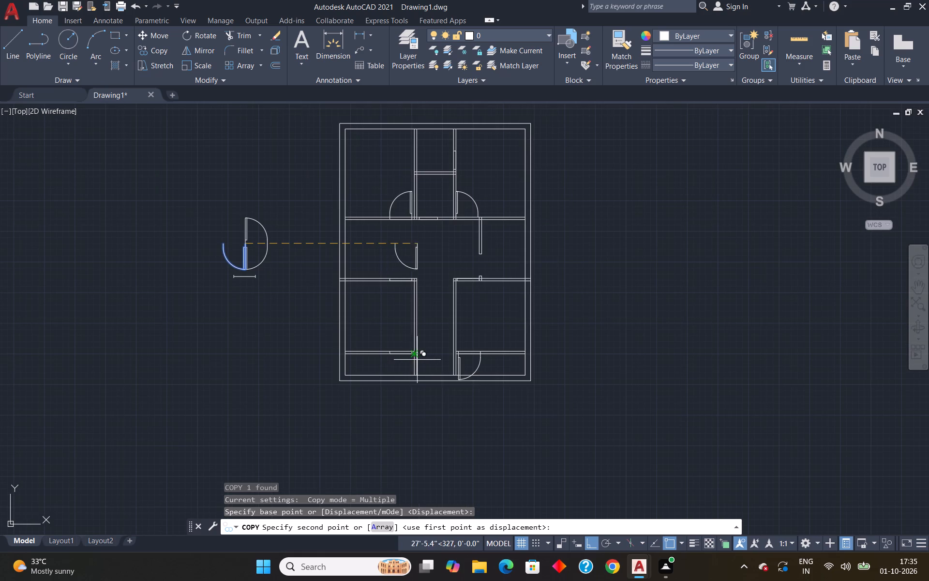
scroll(417, 360, "up", 2)
left_click(387, 340)
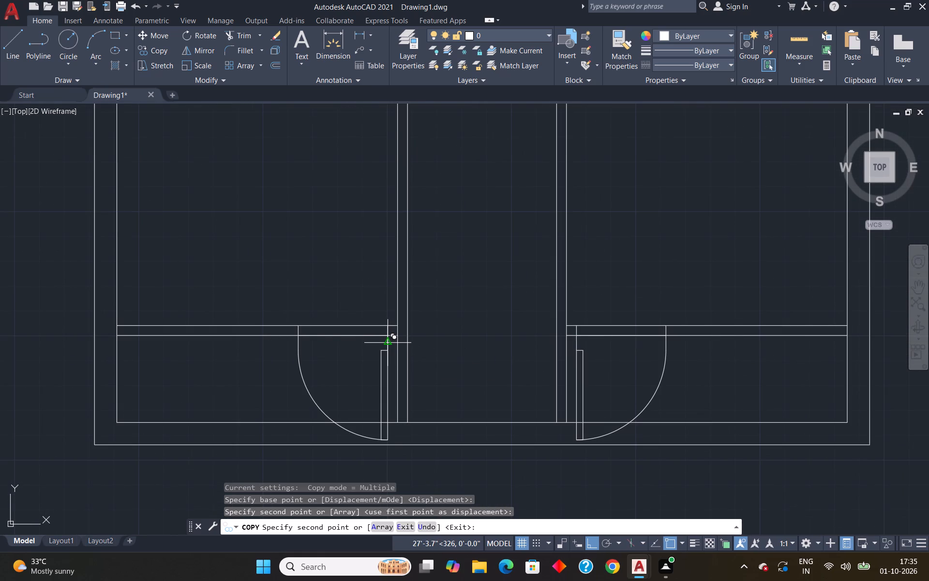
Place another copy of the same door at the right jamb of the opening in the lower-left room's top partition.
scroll(387, 340, "down", 2)
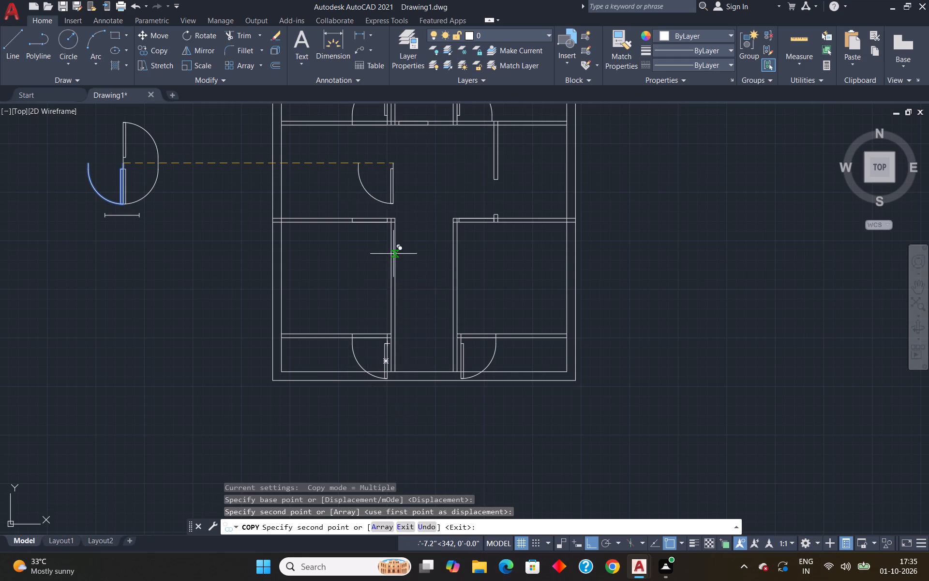
scroll(388, 236, "up", 3)
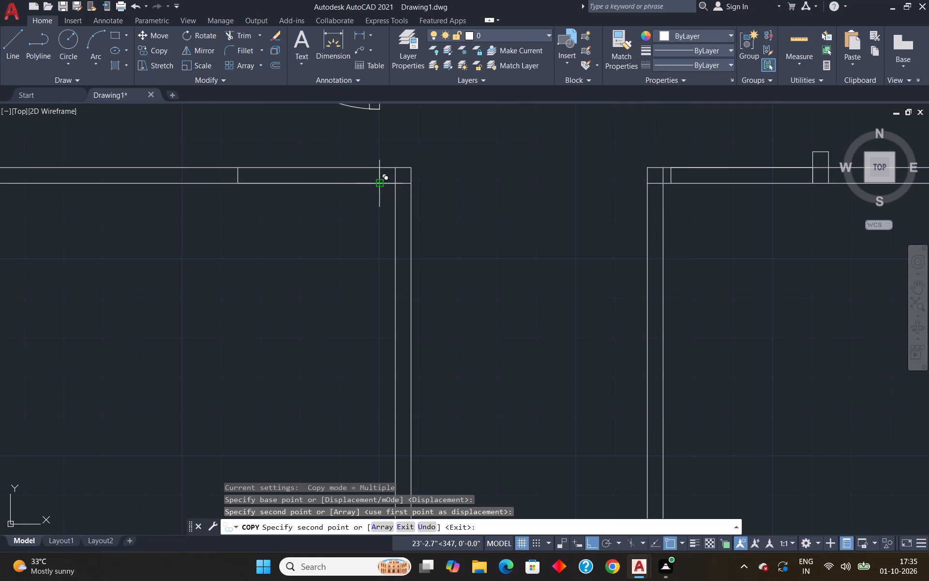
left_click(378, 184)
scroll(458, 217, "down", 2)
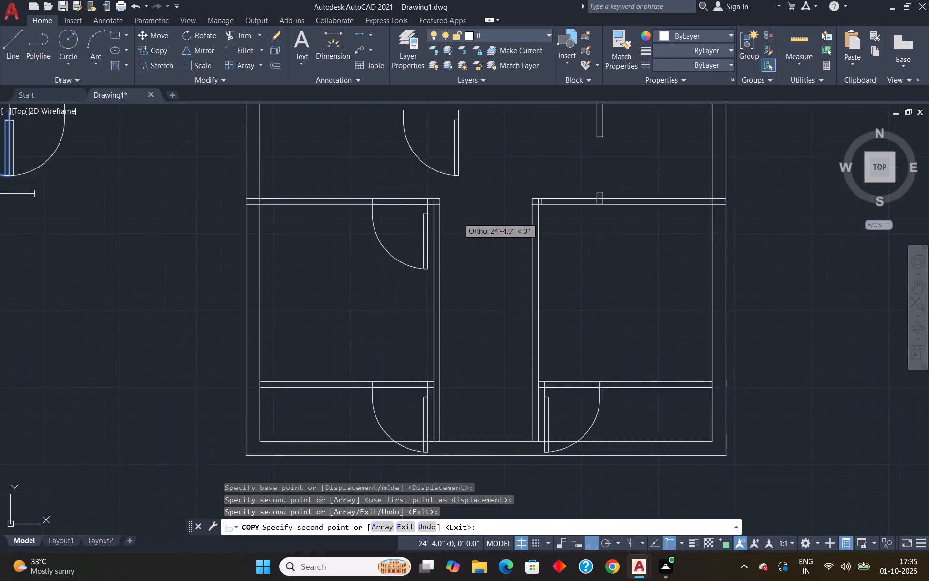
scroll(458, 217, "down", 2)
key("Escape")
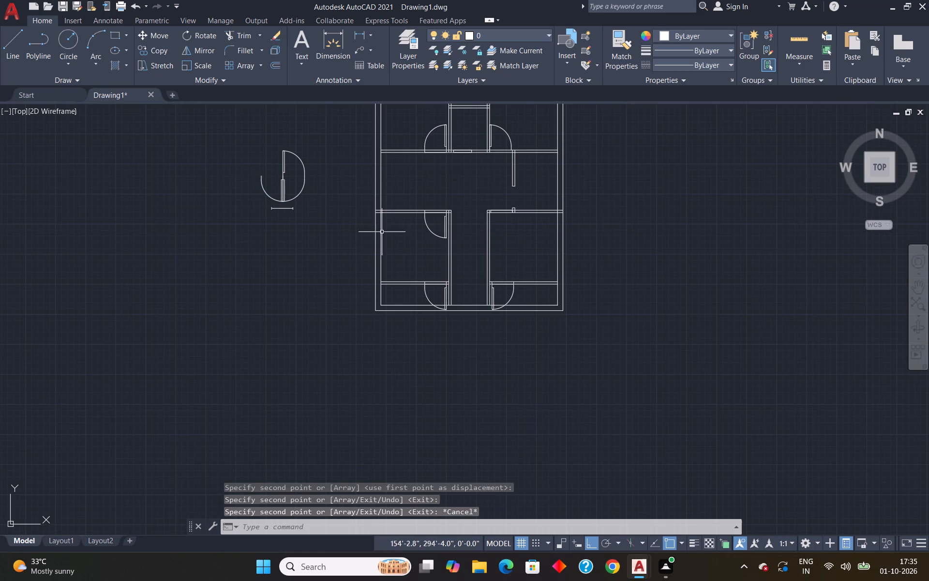
Copy the unmirrored downward-swinging 3' door from its hinge-side jamb's top endpoint to the left end of the lower-right room's top opening.
left_click(297, 194)
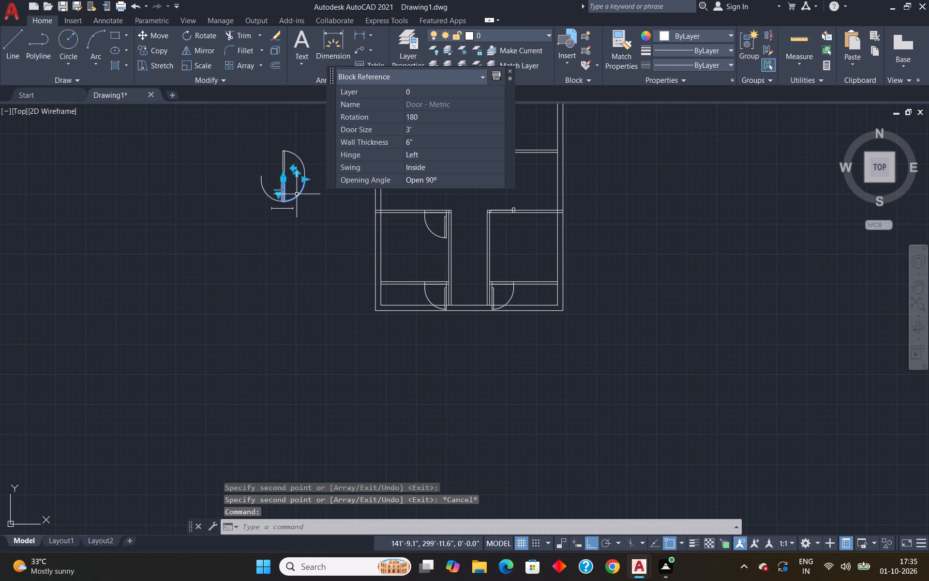
type("co")
key("Return")
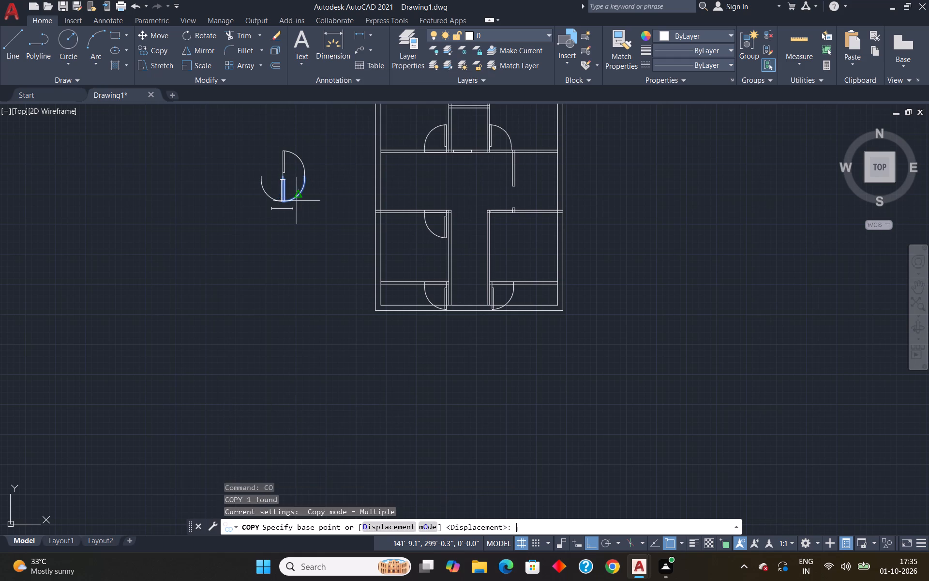
scroll(285, 175, "up", 3)
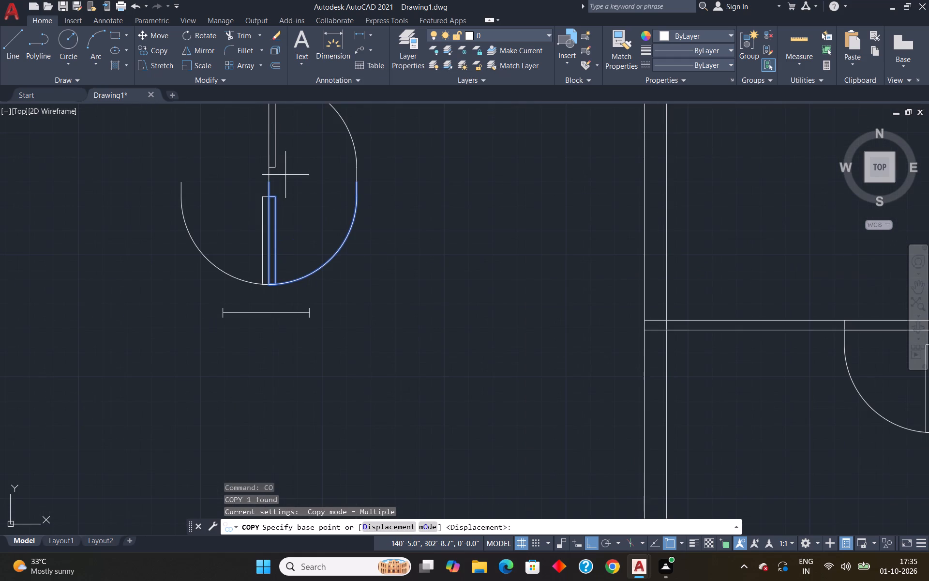
left_click(267, 179)
scroll(304, 191, "down", 5)
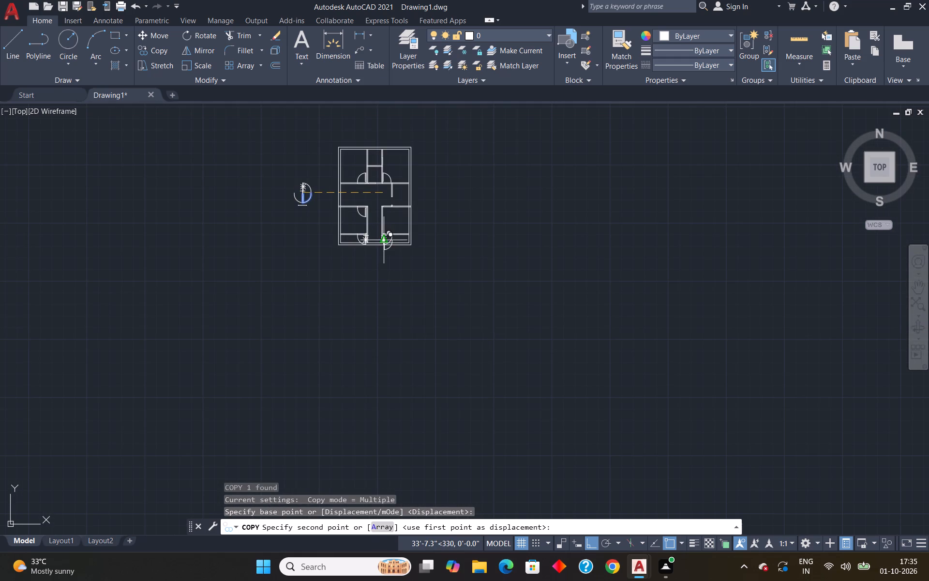
scroll(400, 222, "up", 4)
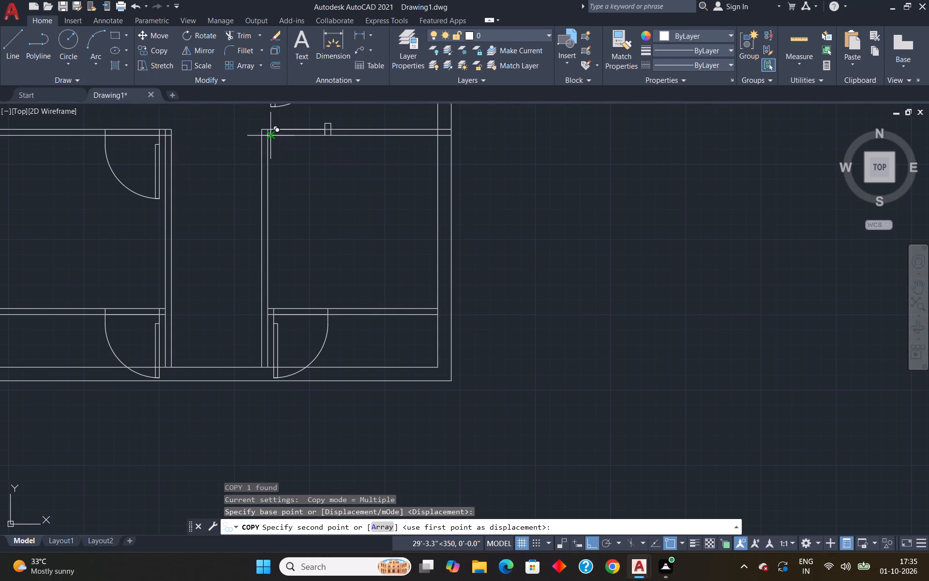
left_click(272, 138)
key("Escape")
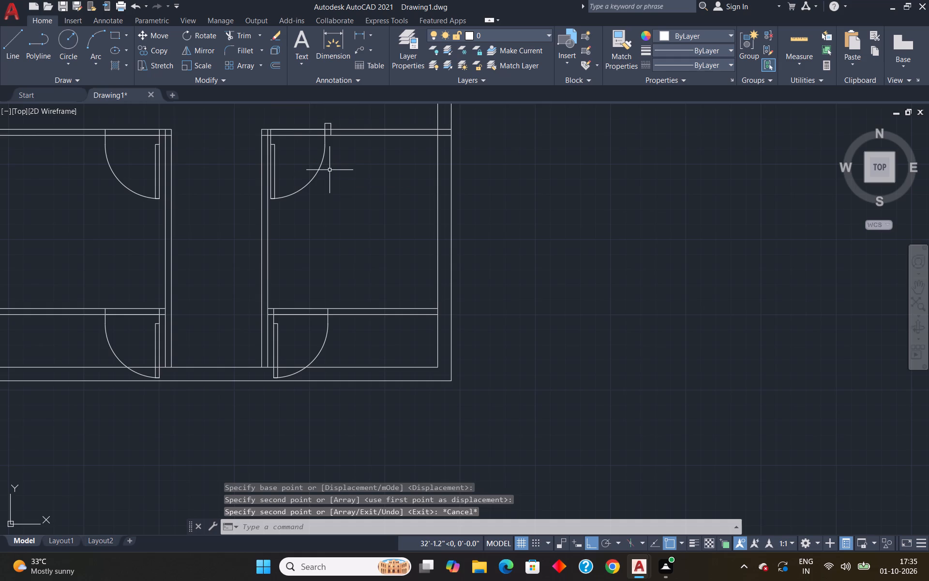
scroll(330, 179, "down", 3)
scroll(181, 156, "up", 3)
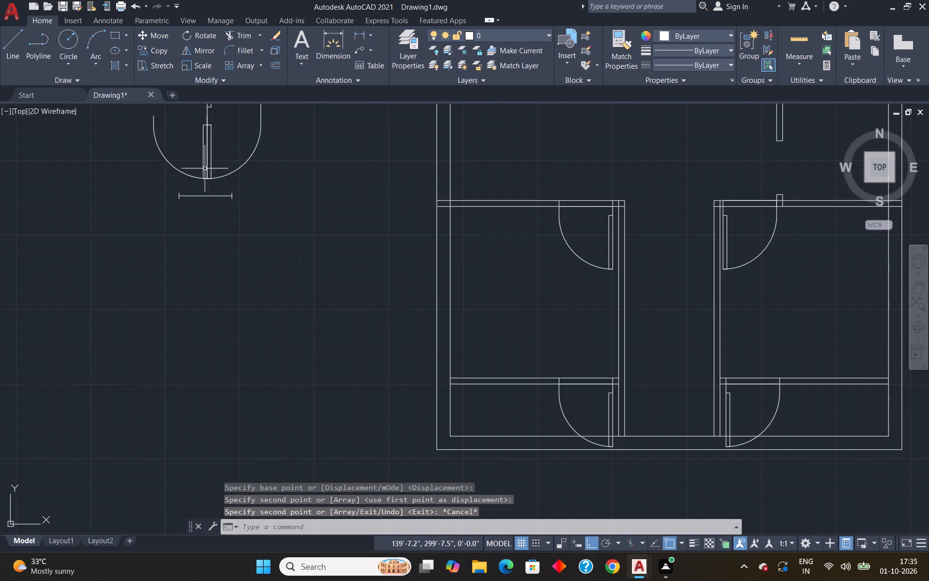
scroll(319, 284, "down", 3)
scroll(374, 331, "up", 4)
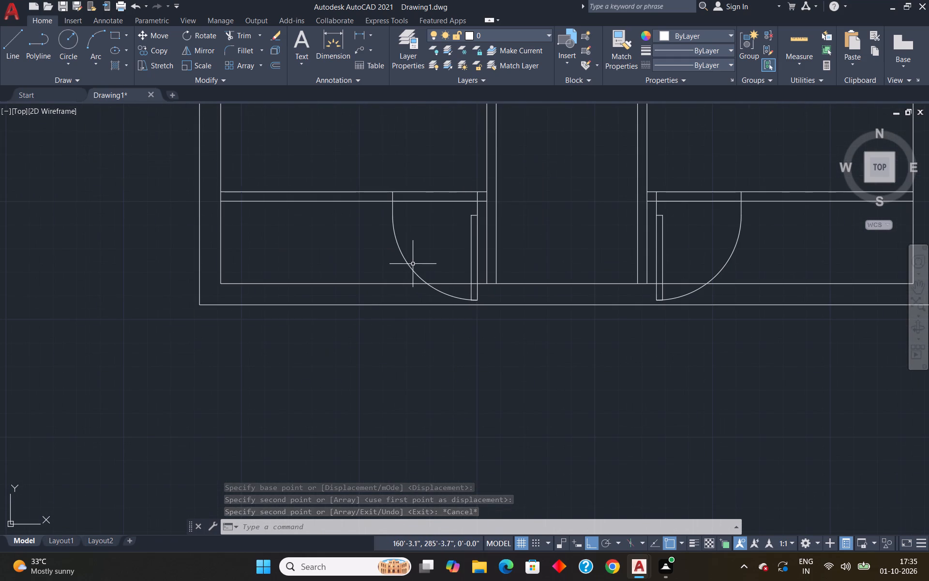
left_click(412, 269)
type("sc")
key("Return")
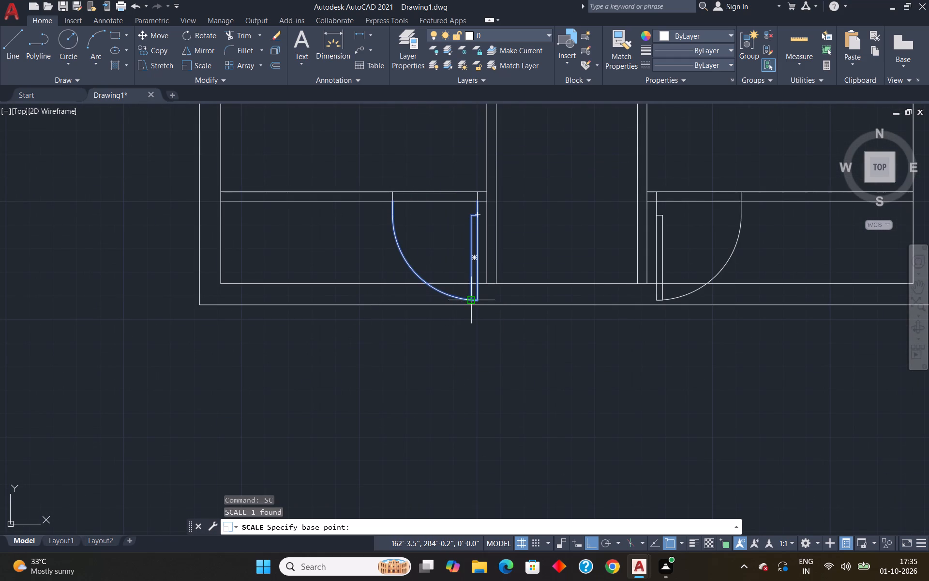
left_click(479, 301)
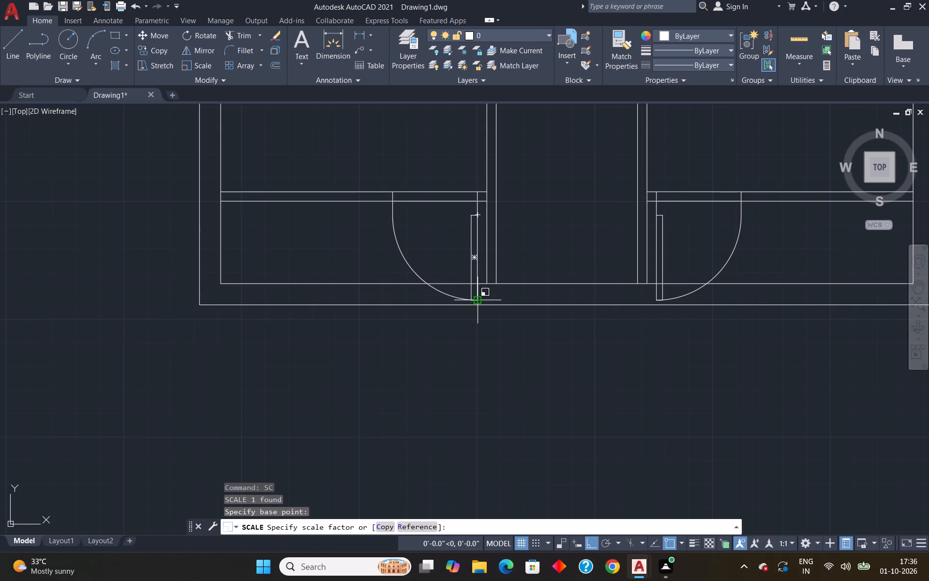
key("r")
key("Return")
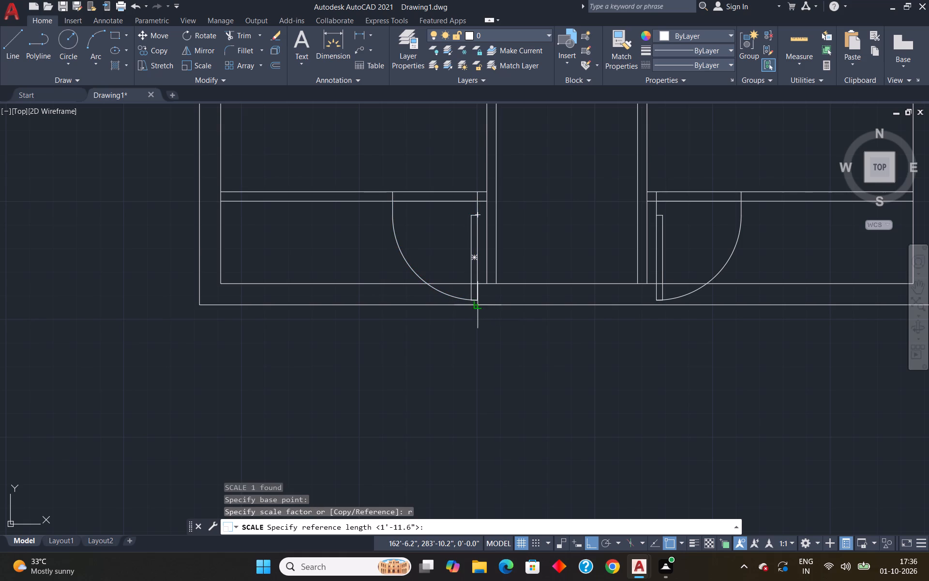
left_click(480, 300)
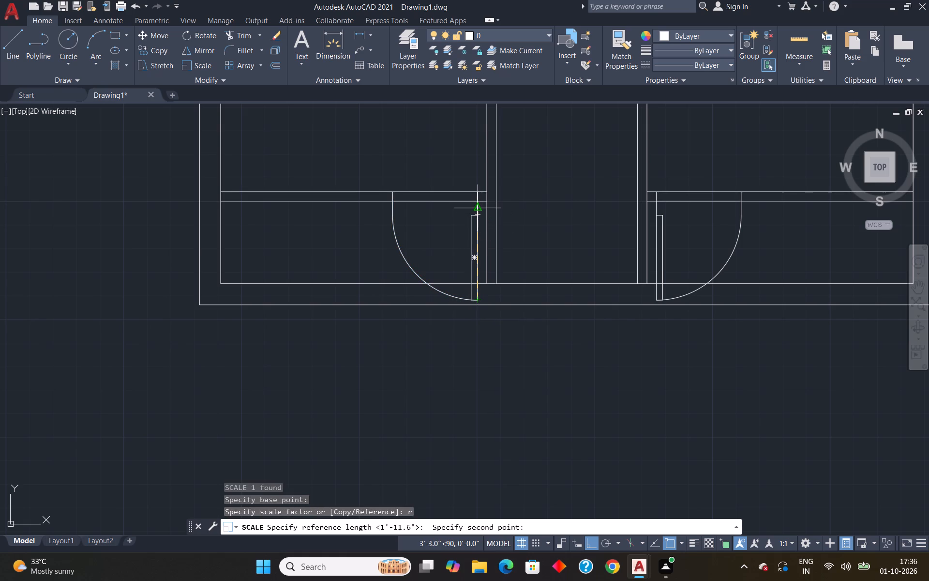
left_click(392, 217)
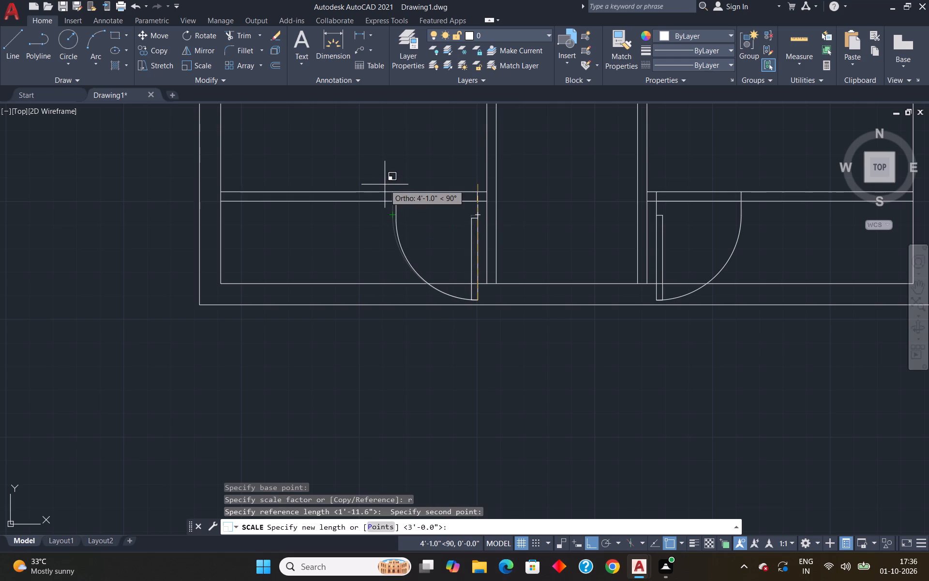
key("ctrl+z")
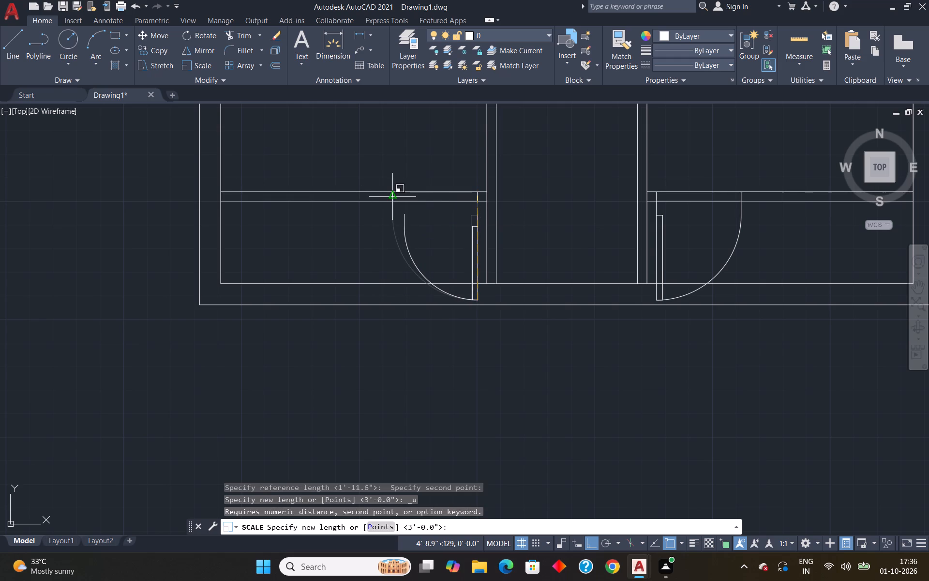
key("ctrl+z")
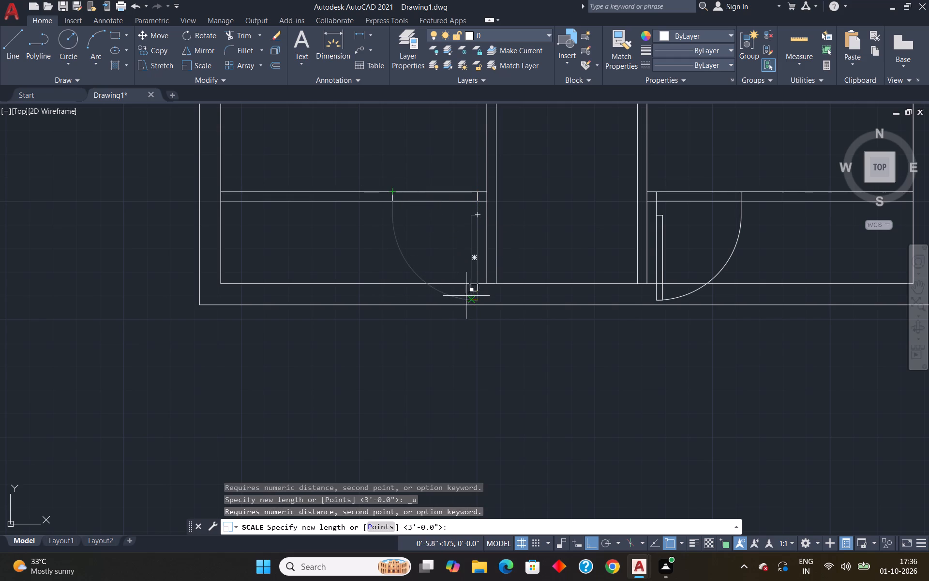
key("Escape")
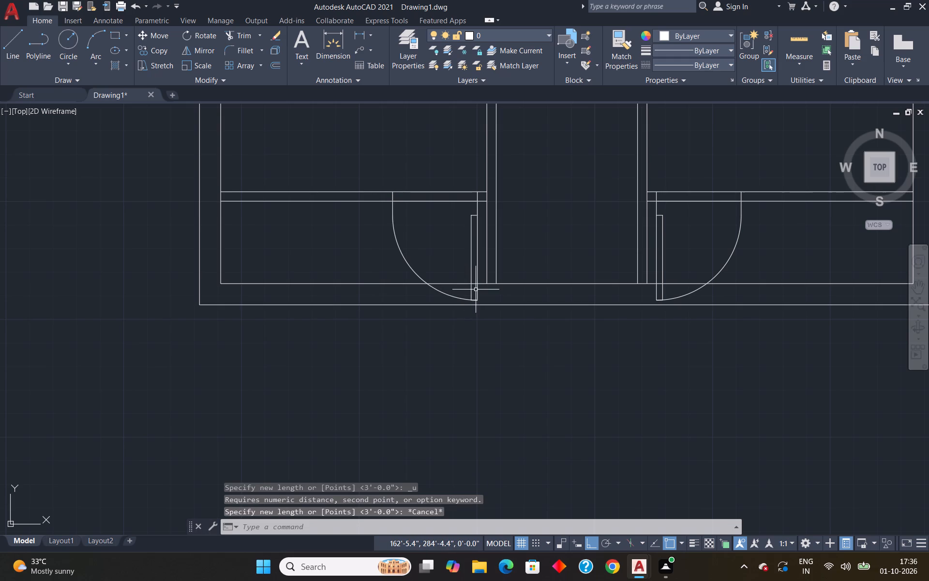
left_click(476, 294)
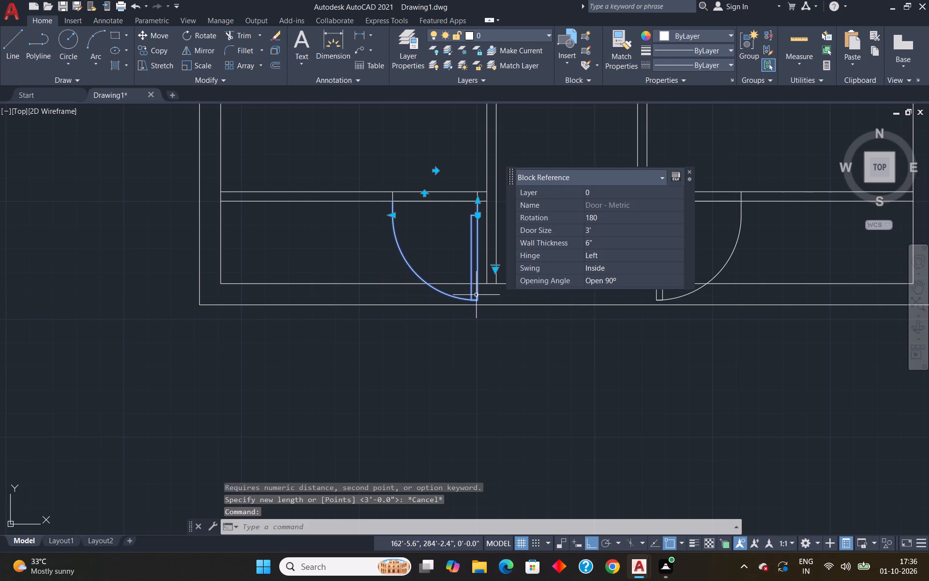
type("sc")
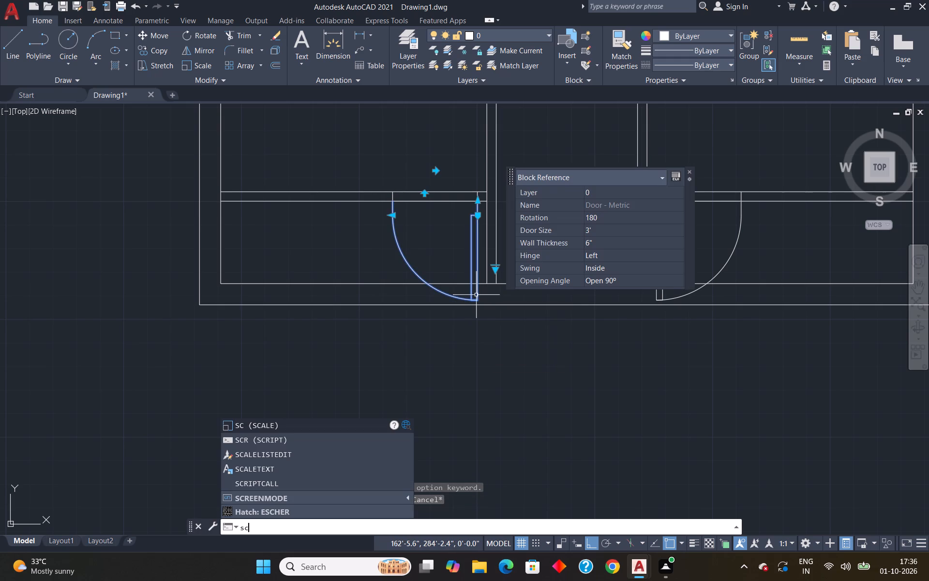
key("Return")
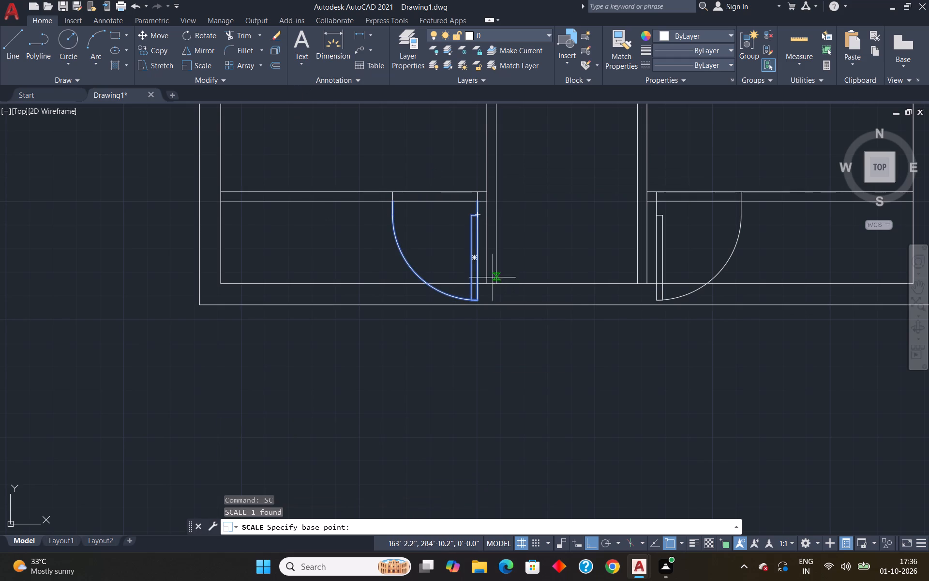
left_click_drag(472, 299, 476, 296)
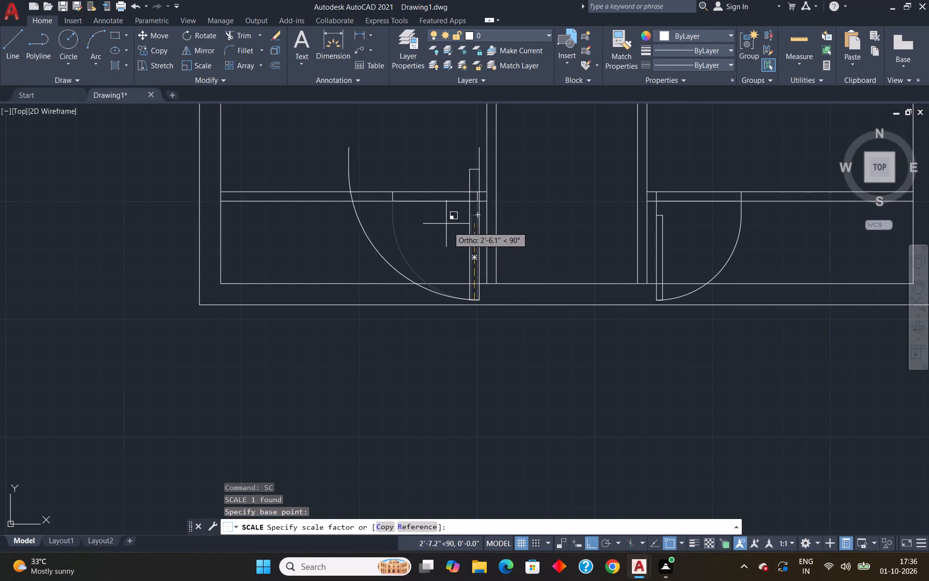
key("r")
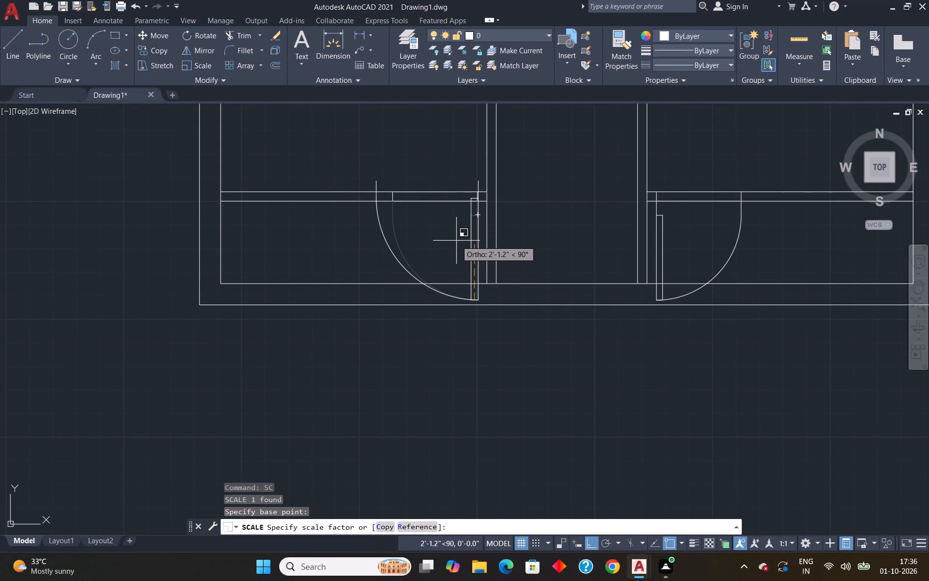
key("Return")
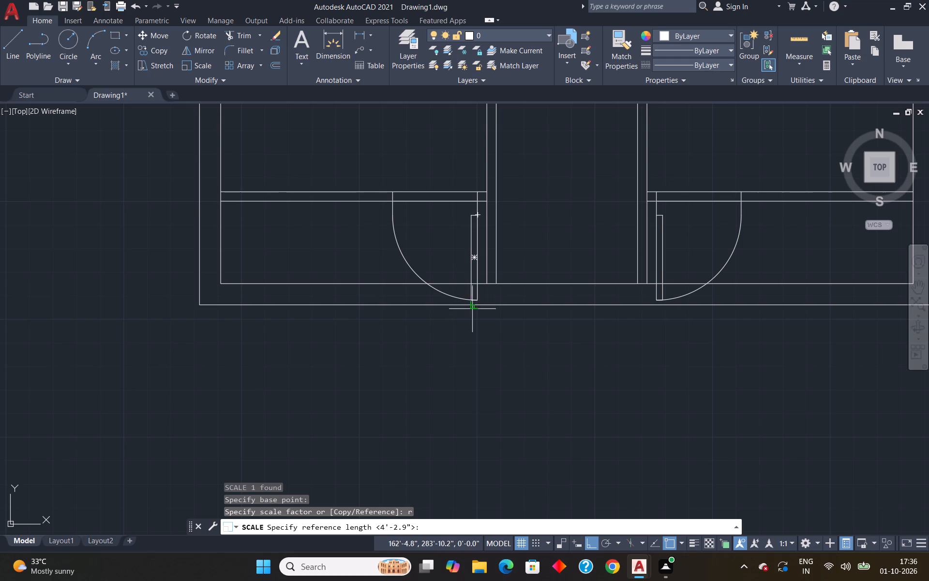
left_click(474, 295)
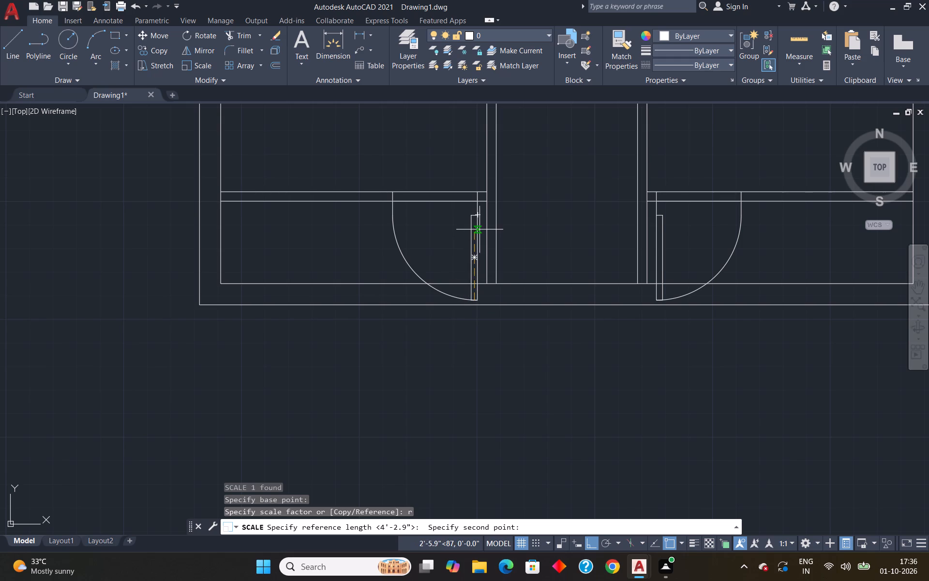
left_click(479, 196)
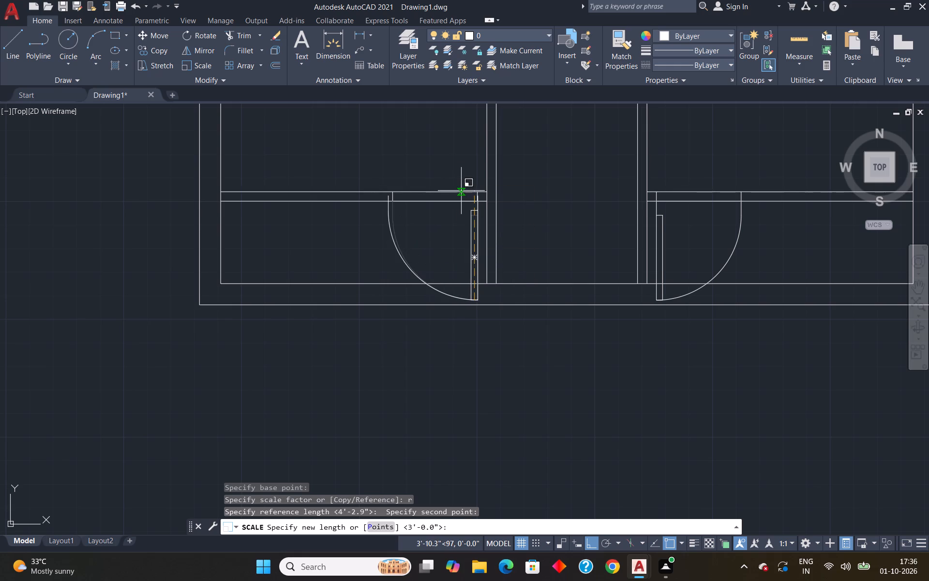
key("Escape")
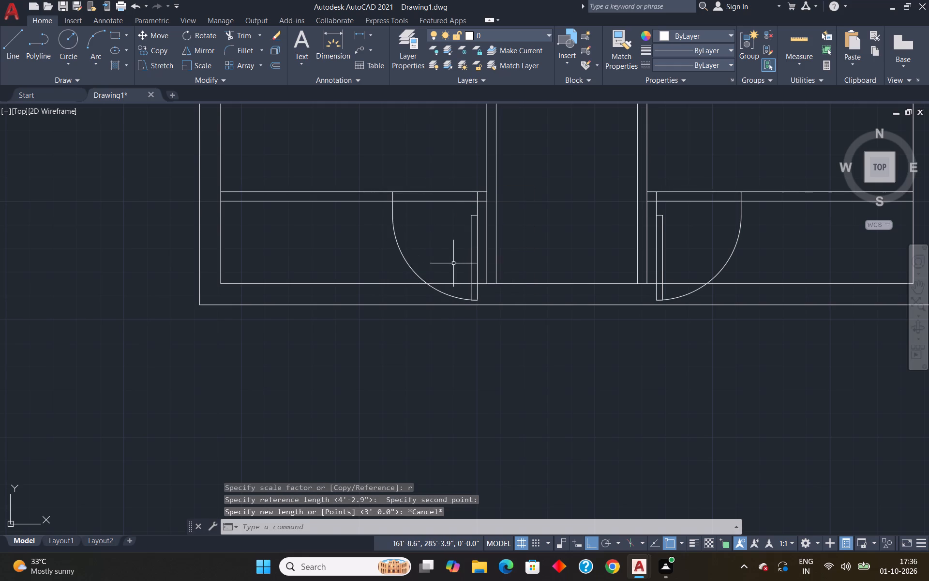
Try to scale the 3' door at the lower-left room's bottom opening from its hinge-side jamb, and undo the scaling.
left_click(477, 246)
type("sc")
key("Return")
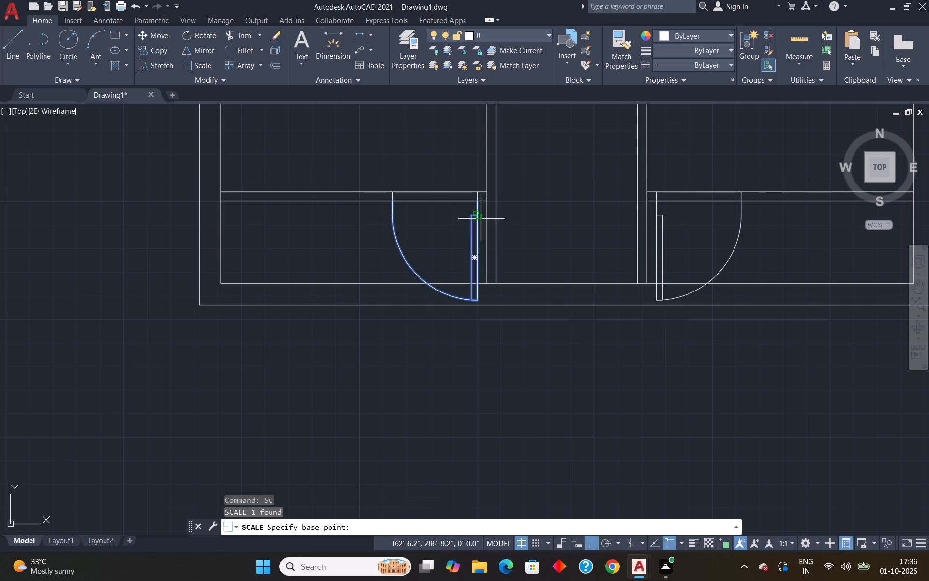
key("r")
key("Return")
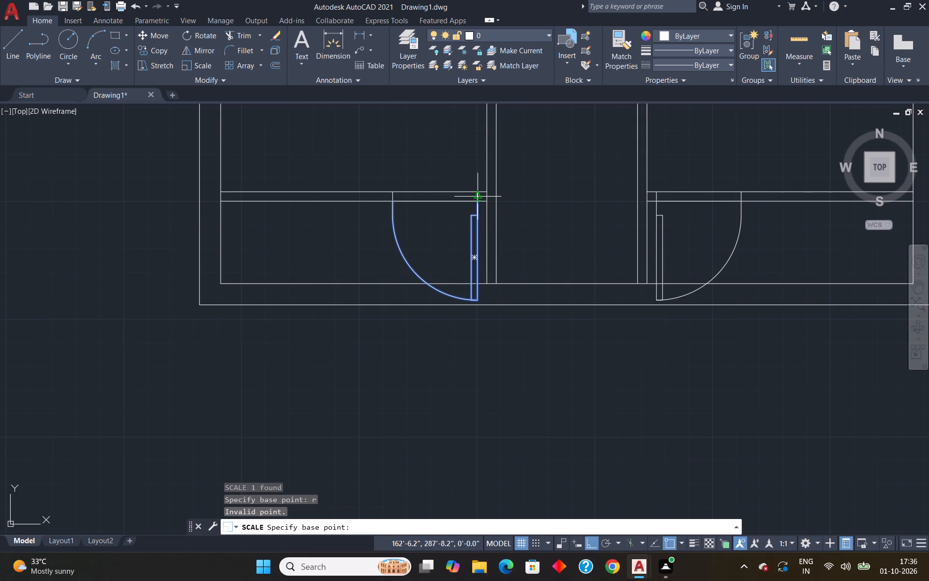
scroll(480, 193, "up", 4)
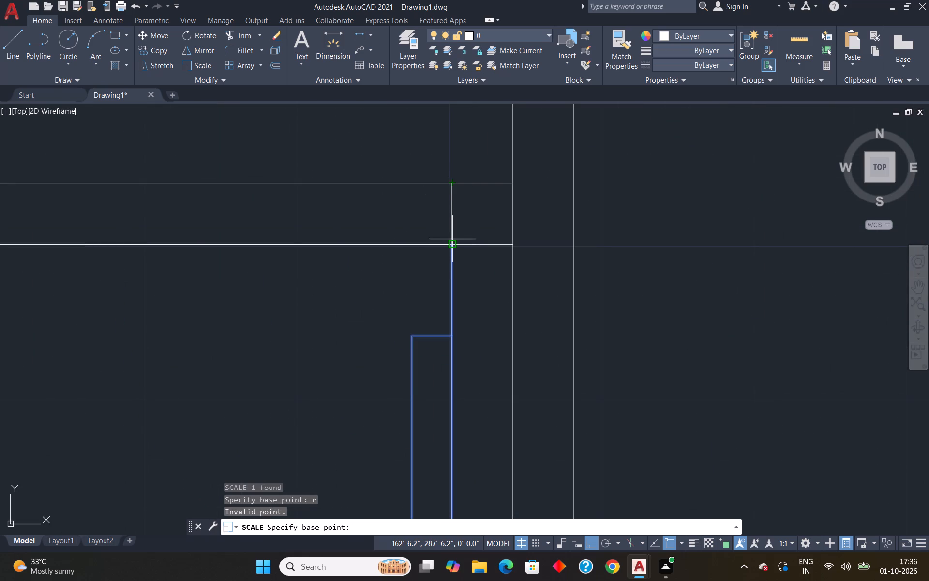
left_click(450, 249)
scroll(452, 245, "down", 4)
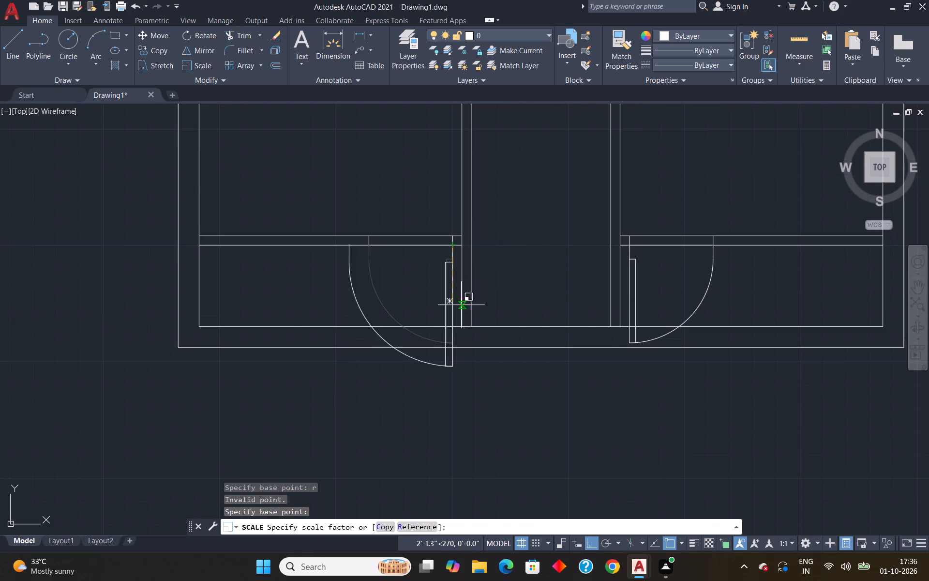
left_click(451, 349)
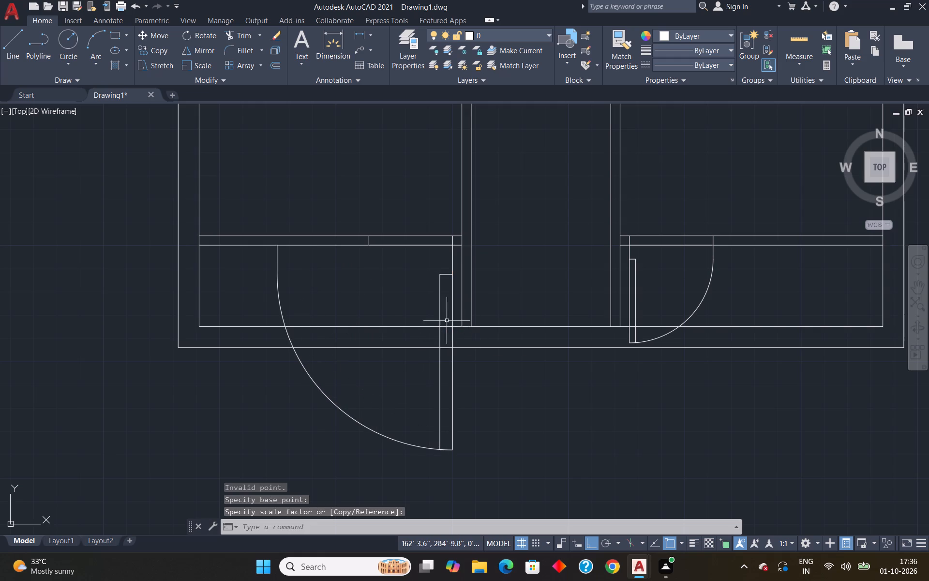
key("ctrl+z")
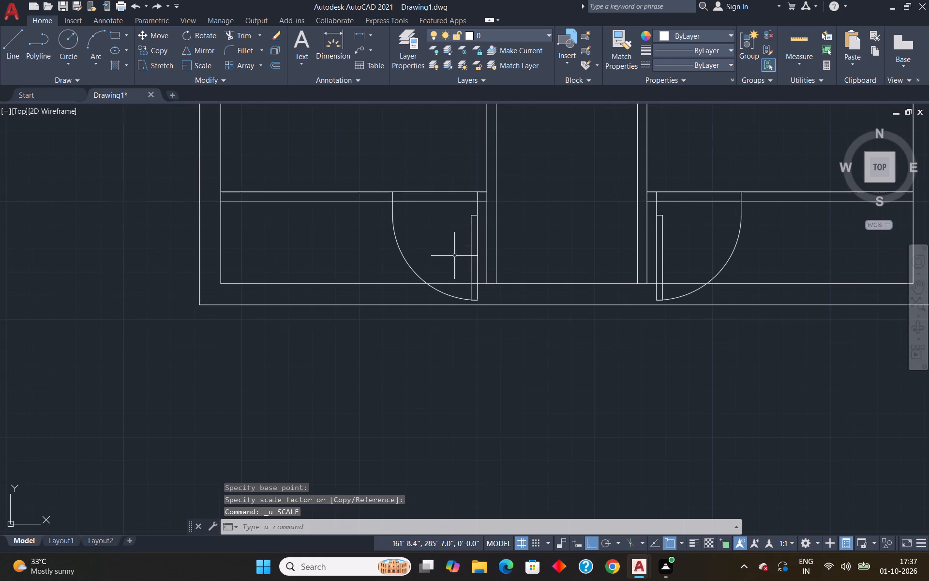
Delete the two 3' doors from the bottom openings of the lower-left and lower-right rooms.
left_click(473, 236)
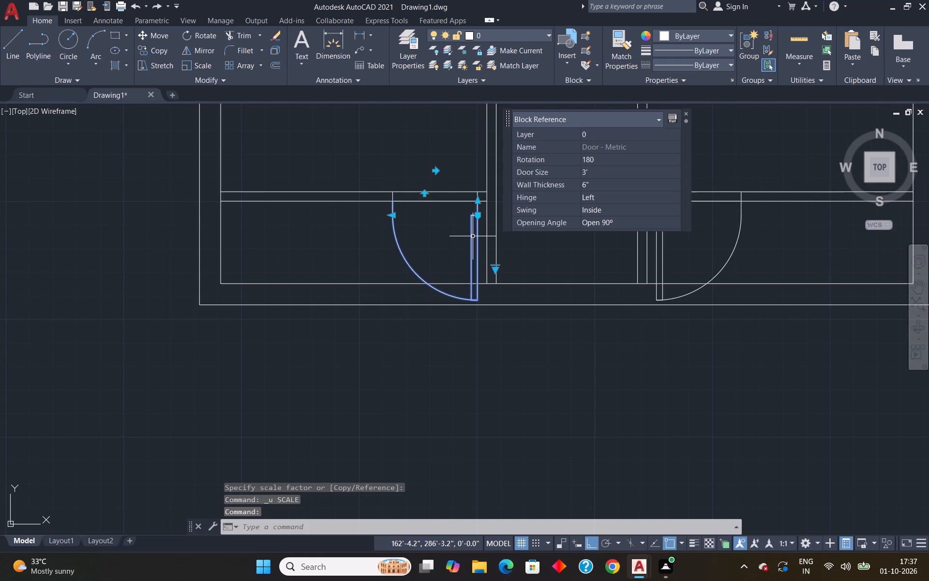
scroll(471, 224, "down", 3)
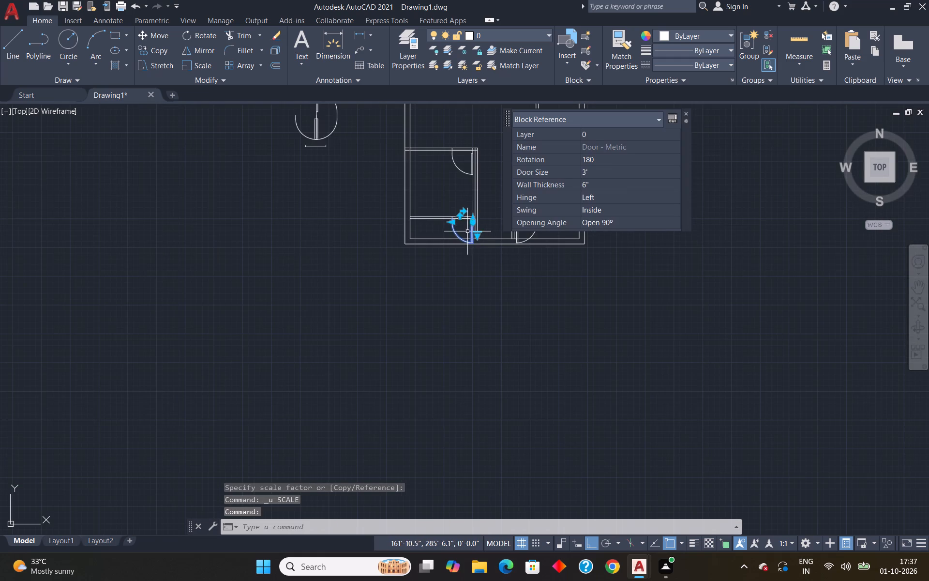
scroll(466, 229, "up", 3)
key("Delete")
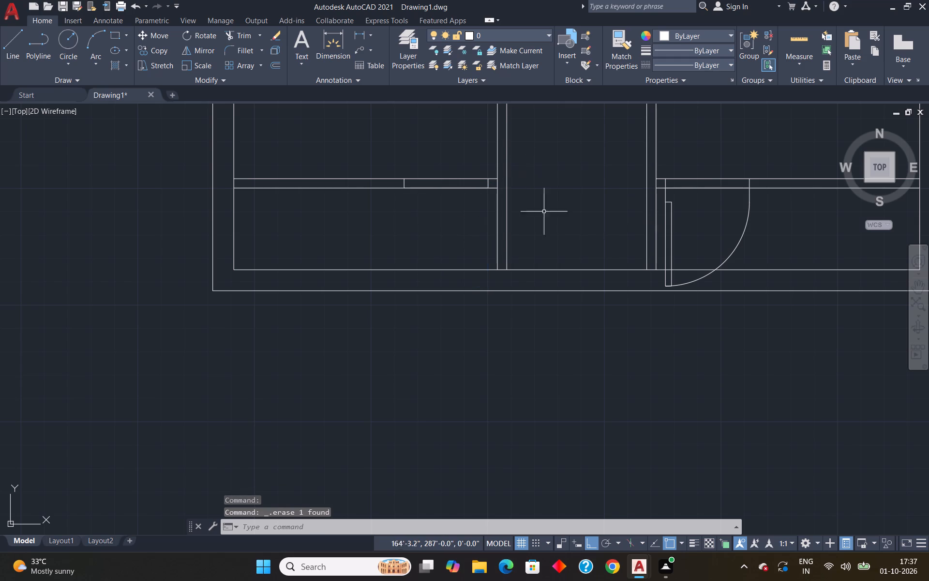
left_click(729, 257)
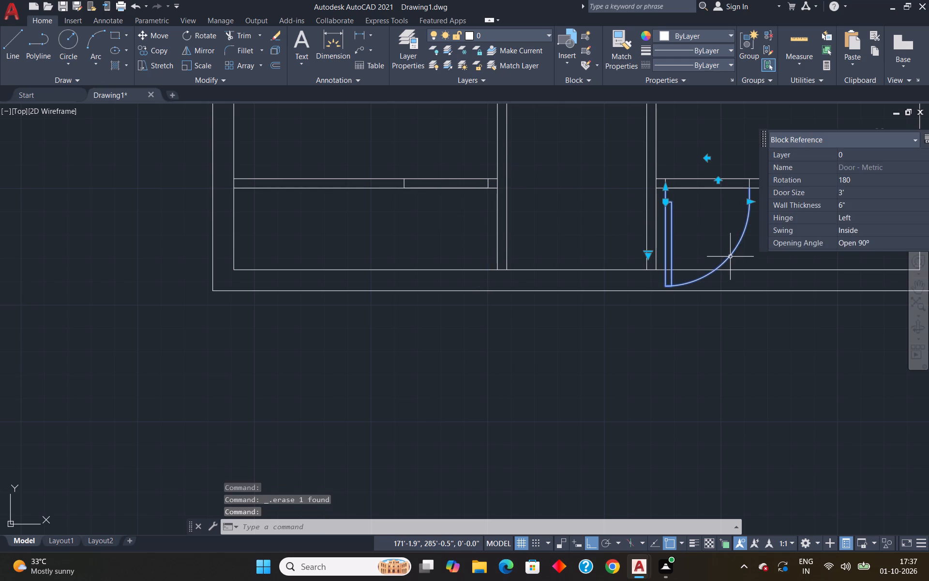
key("Delete")
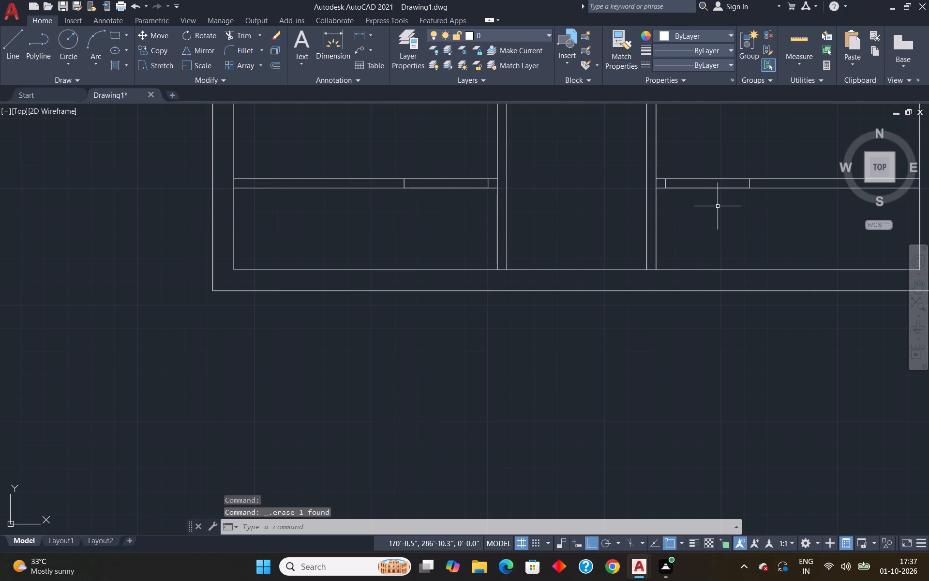
Trim the partition lines across the bottom and top door openings of the lower-left and lower-right rooms.
type("tr")
key("Return")
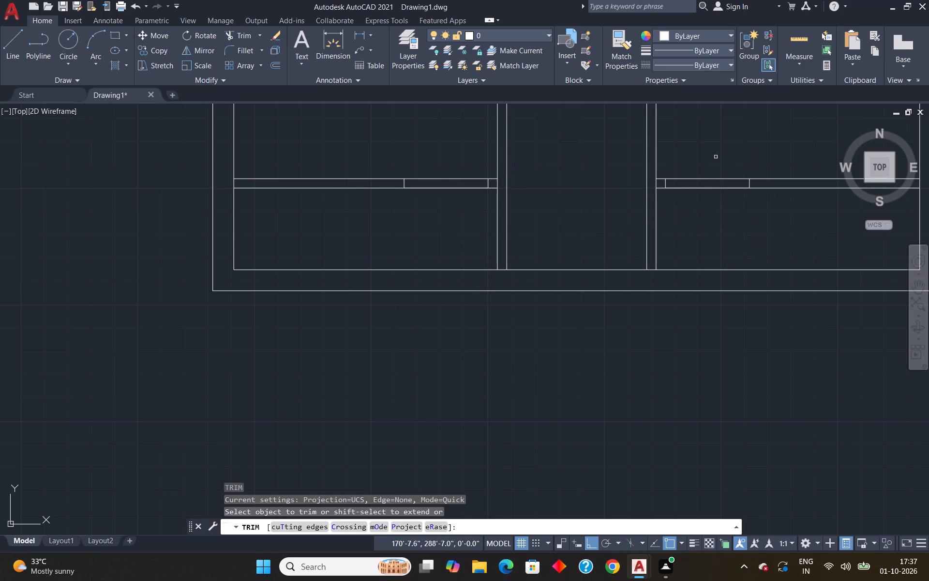
left_click_drag(715, 155, 698, 220)
left_click_drag(437, 145, 439, 216)
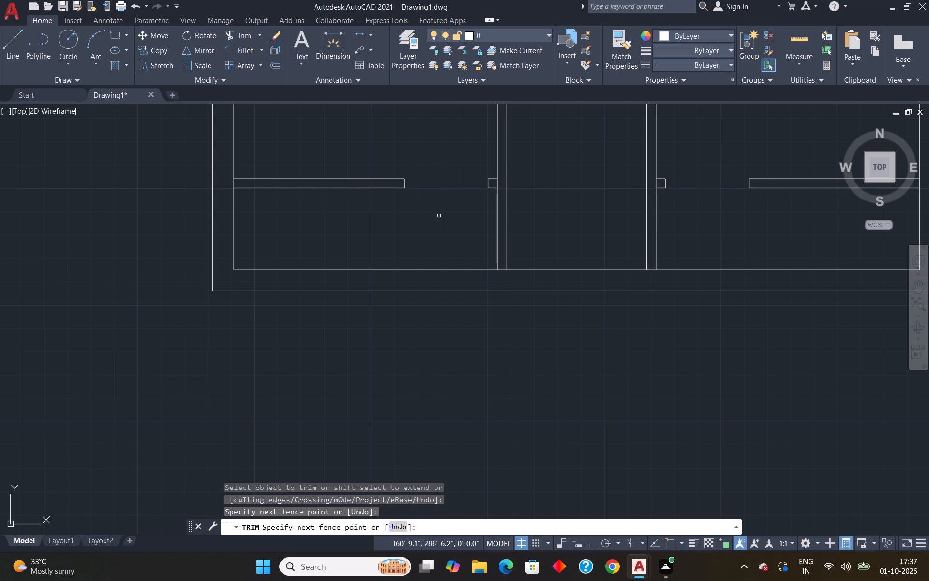
scroll(439, 208, "down", 3)
scroll(439, 130, "up", 3)
left_click_drag(439, 130, 443, 140)
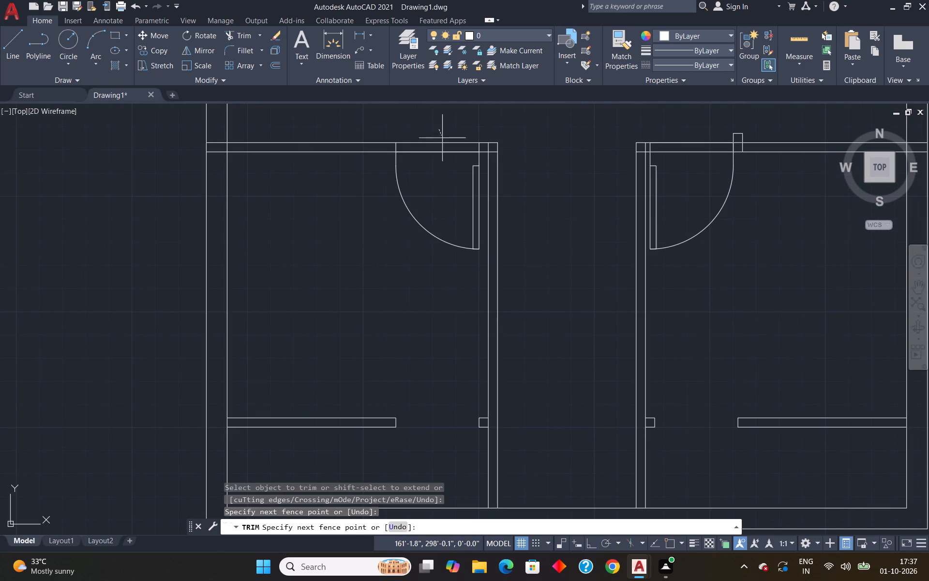
left_click_drag(443, 140, 434, 184)
left_click_drag(710, 110, 709, 110)
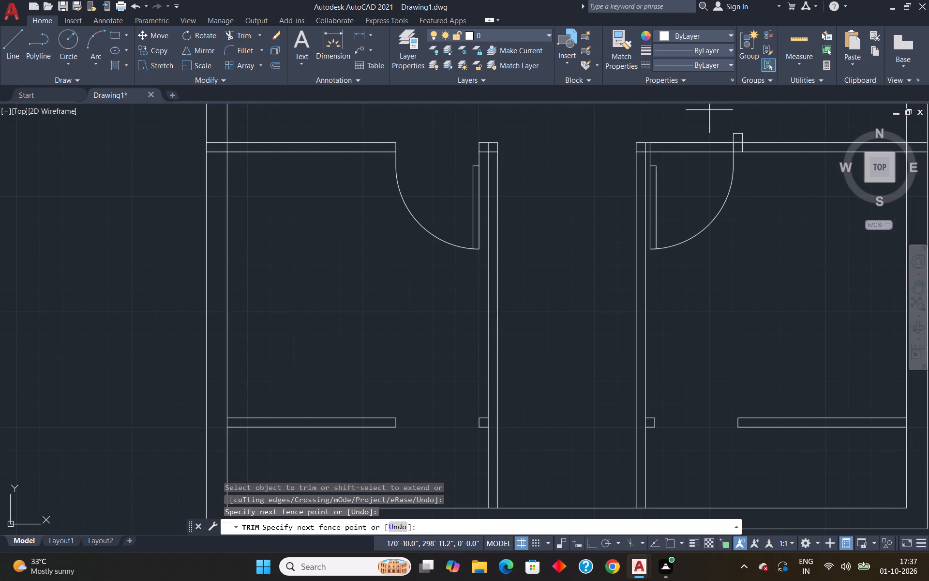
left_click_drag(709, 110, 688, 190)
Trim the partition lines across the door openings at the bottom of the upper-left and upper-right rooms.
scroll(695, 165, "down", 4)
scroll(653, 119, "up", 4)
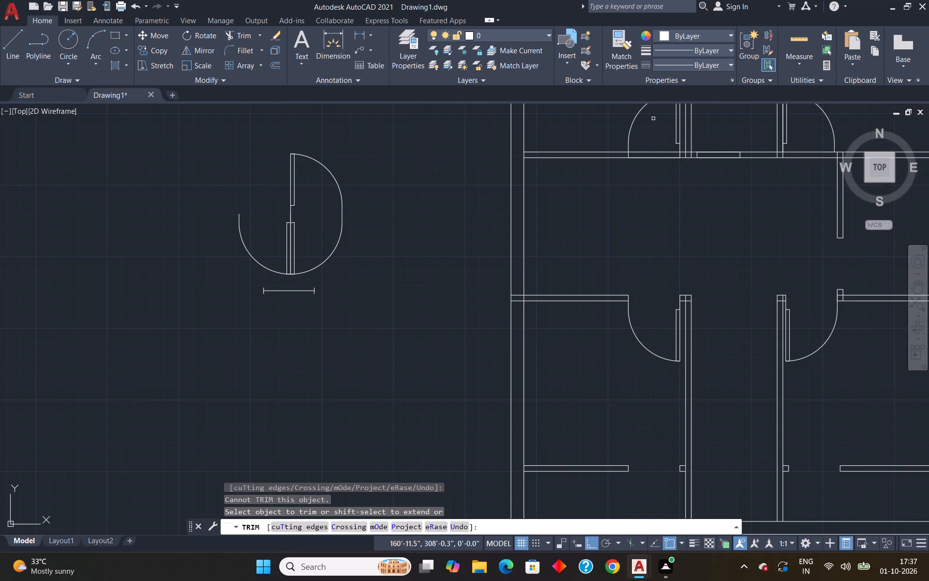
left_click_drag(653, 119, 634, 205)
scroll(634, 205, "down", 3)
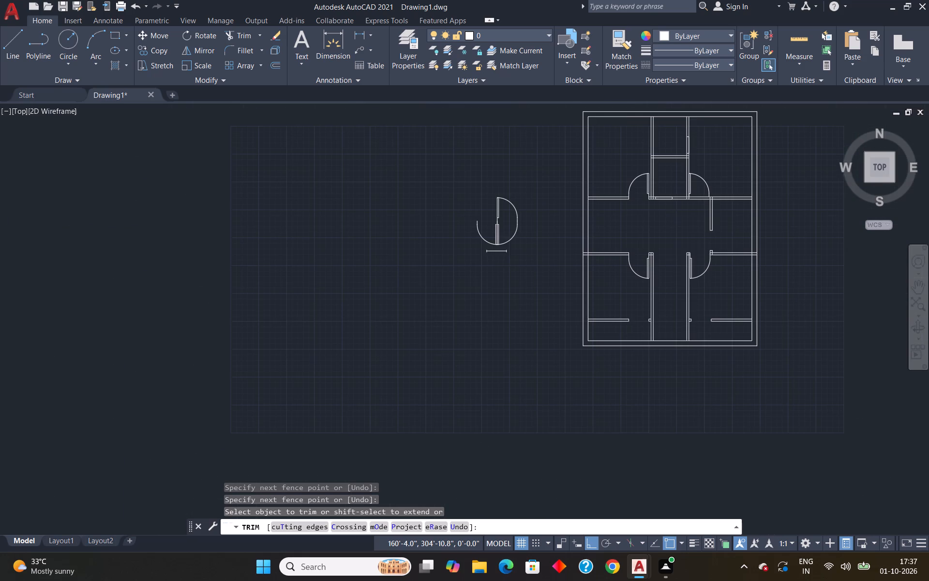
scroll(695, 191, "up", 3)
left_click_drag(704, 182, 685, 263)
key("Escape")
scroll(644, 229, "down", 3)
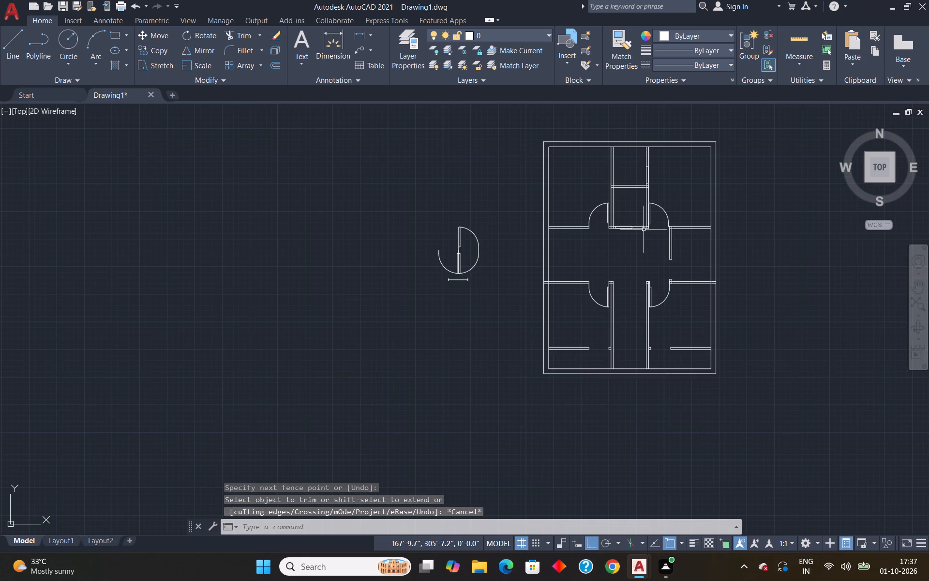
Scale the upward-swinging 3' source door outside the plan about its hinge-side jamb endpoint, referencing its opening width, to 2'6".
scroll(476, 269, "up", 3)
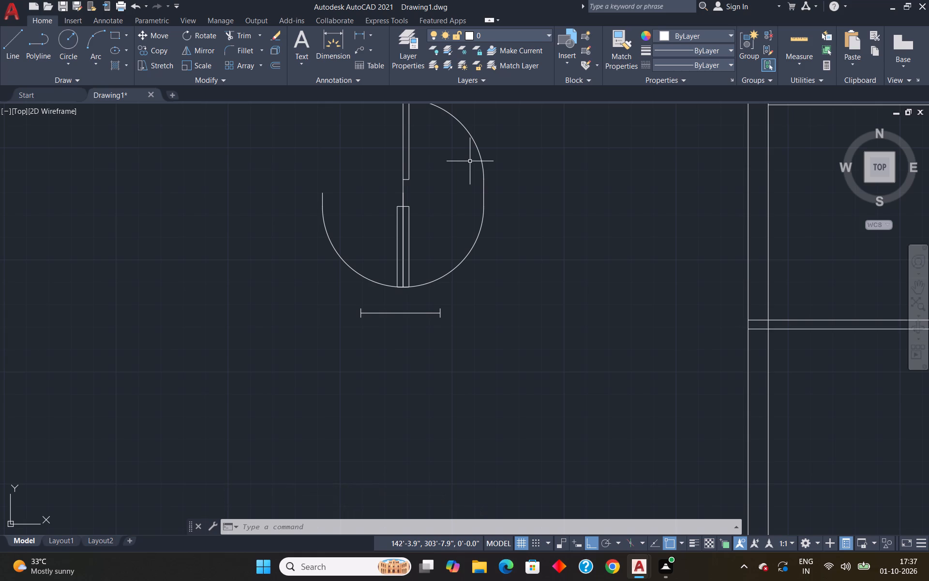
scroll(481, 188, "down", 2)
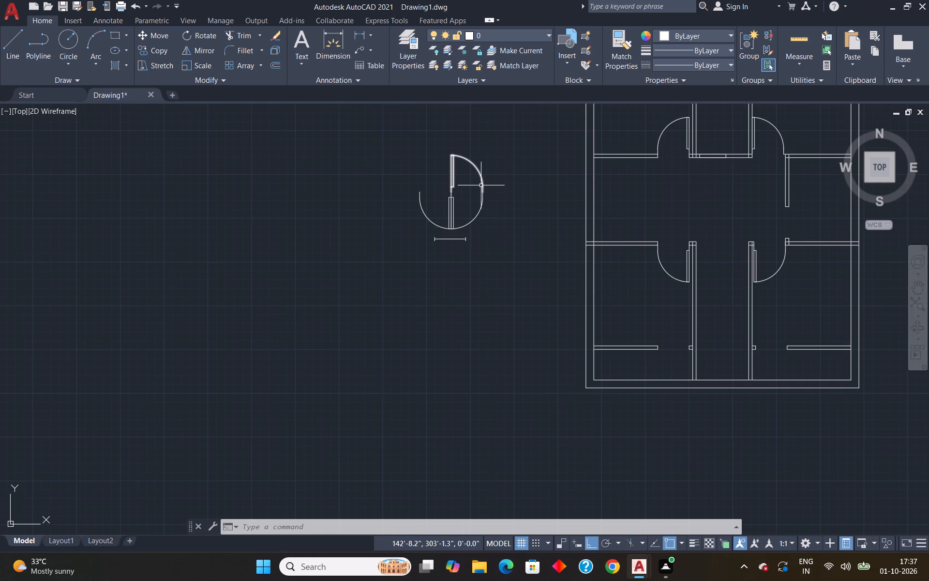
left_click(466, 157)
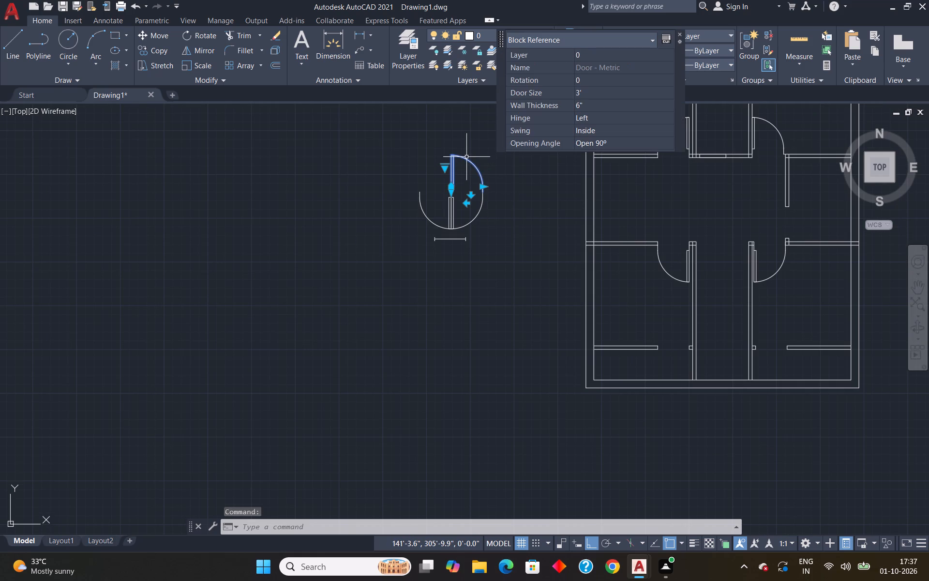
type("sc")
key("Return")
scroll(445, 193, "up", 3)
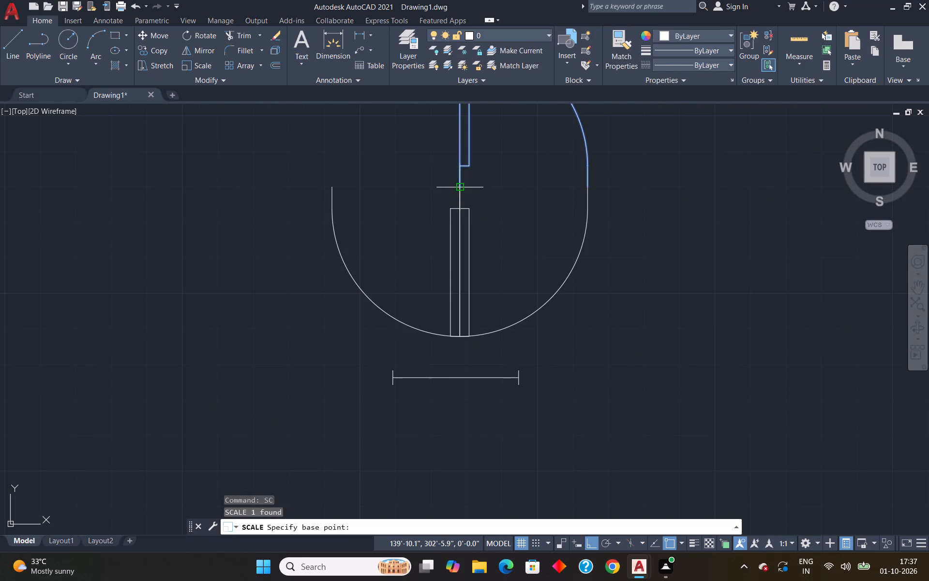
left_click(459, 190)
key("r")
key("Return")
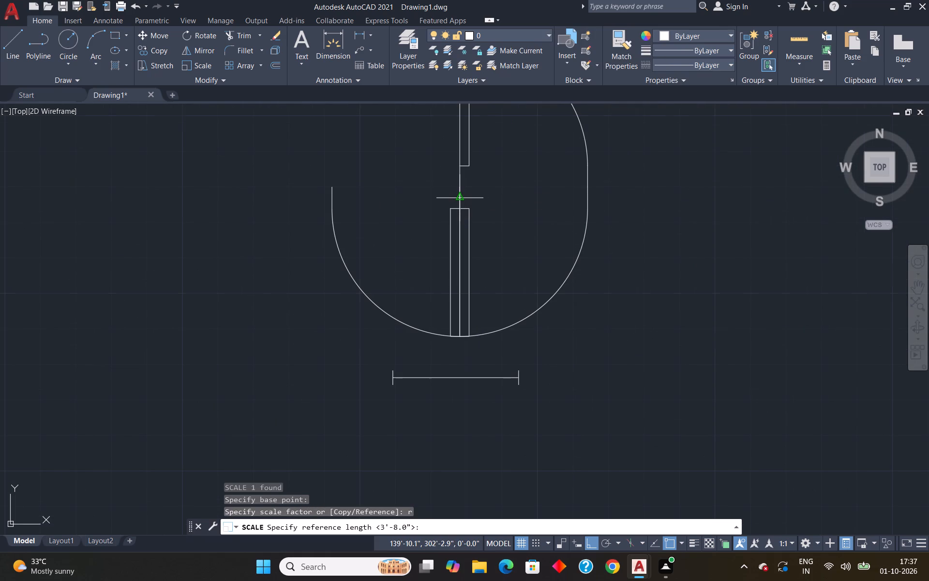
scroll(461, 195, "up", 3)
left_click(446, 166)
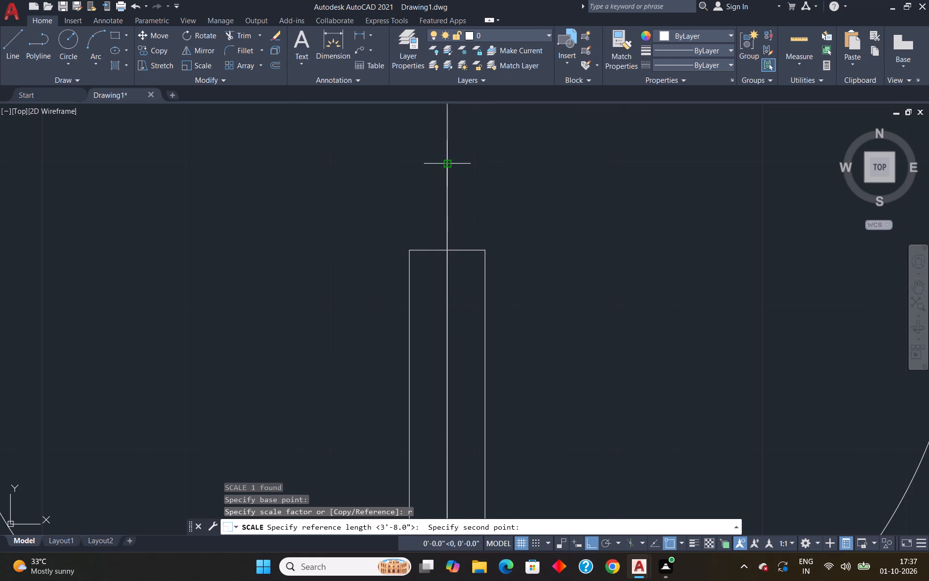
scroll(508, 170, "down", 4)
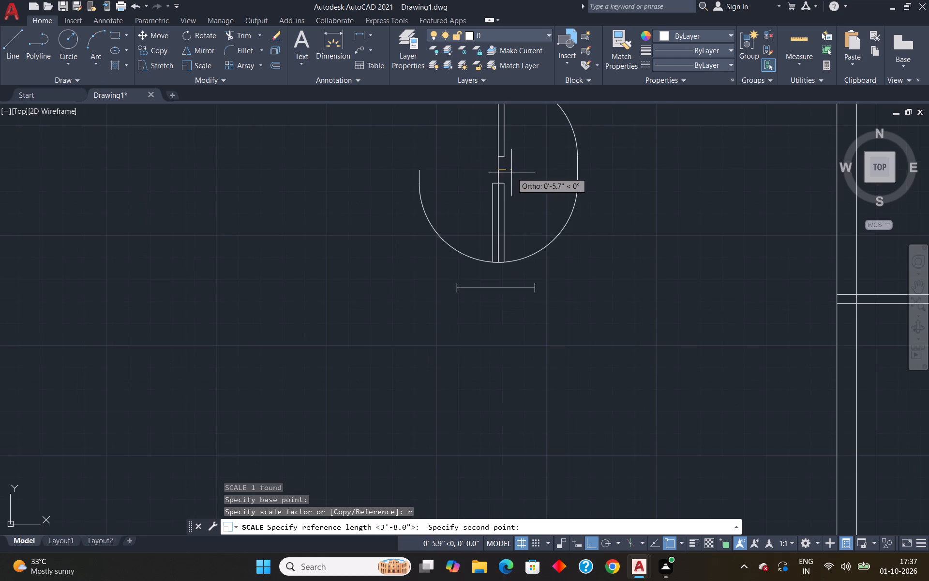
left_click(576, 170)
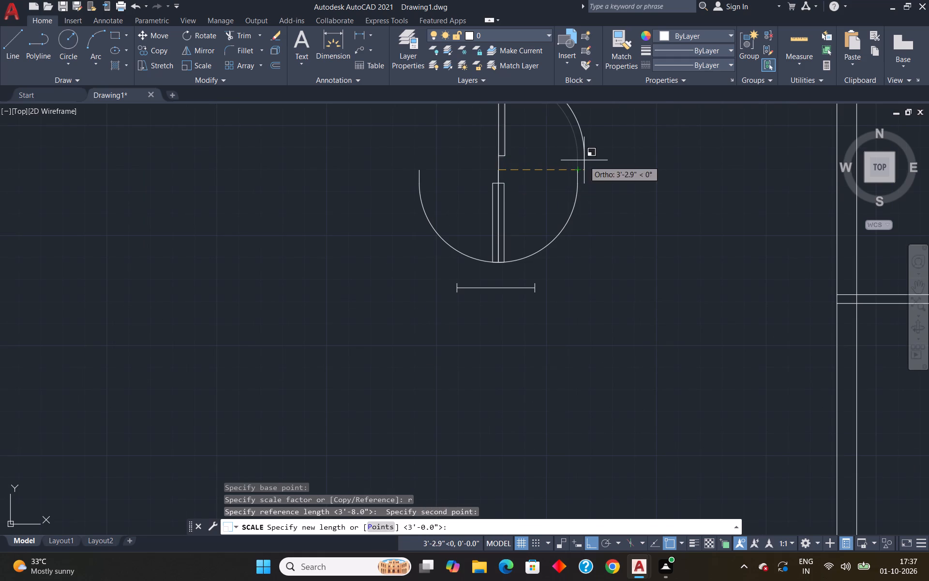
type("2'6\"")
key("Return")
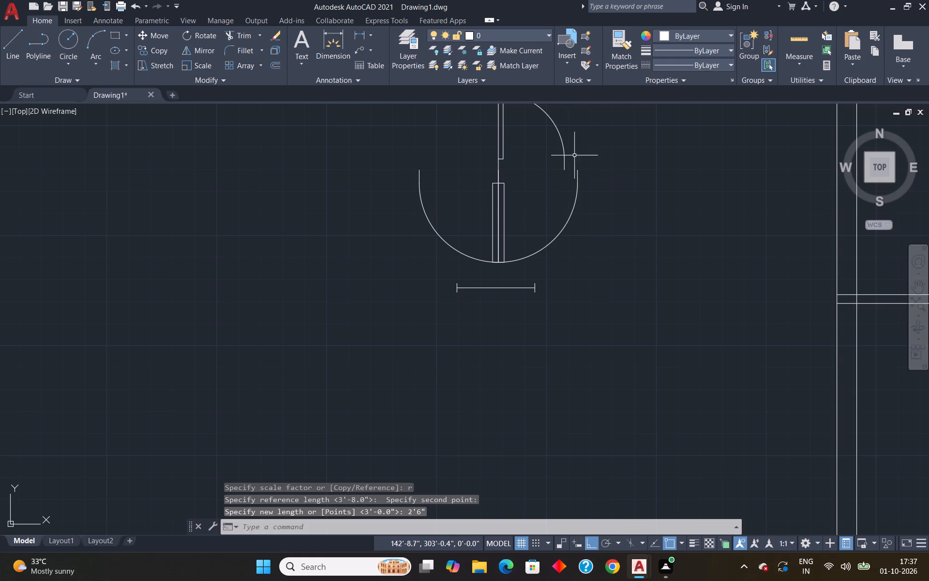
Copy the 2'6" door from its hinge-side jamb endpoint to the left jamb of the opening in the lower small middle room's bottom partition.
scroll(577, 156, "down", 2)
left_click(572, 153)
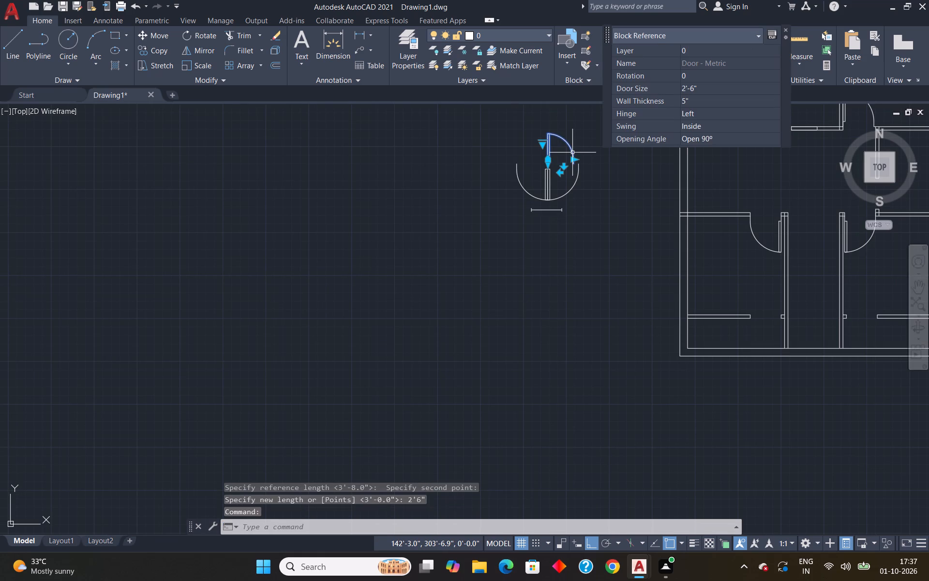
type("co")
key("Return")
scroll(544, 174, "up", 3)
left_click(545, 141)
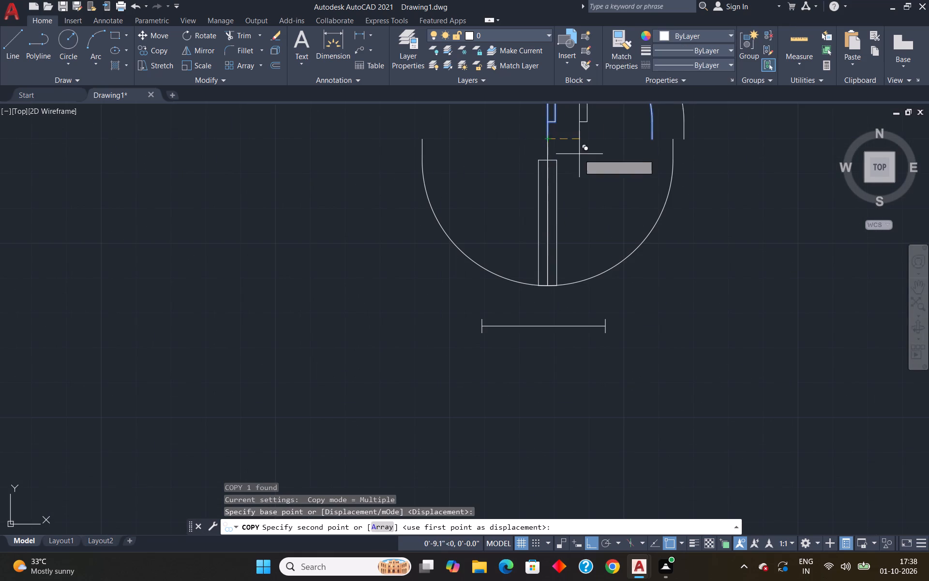
scroll(584, 154, "down", 5)
scroll(680, 139, "up", 5)
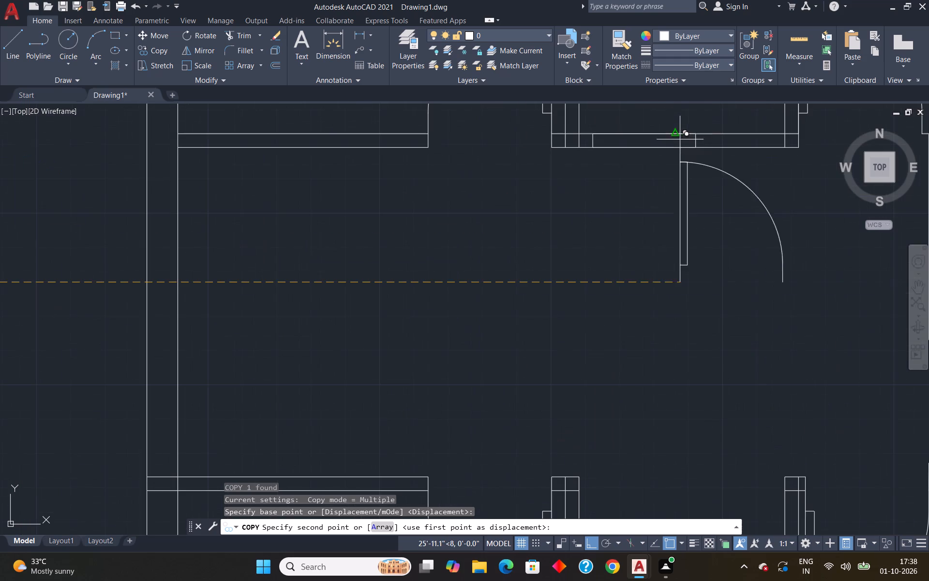
left_click(594, 136)
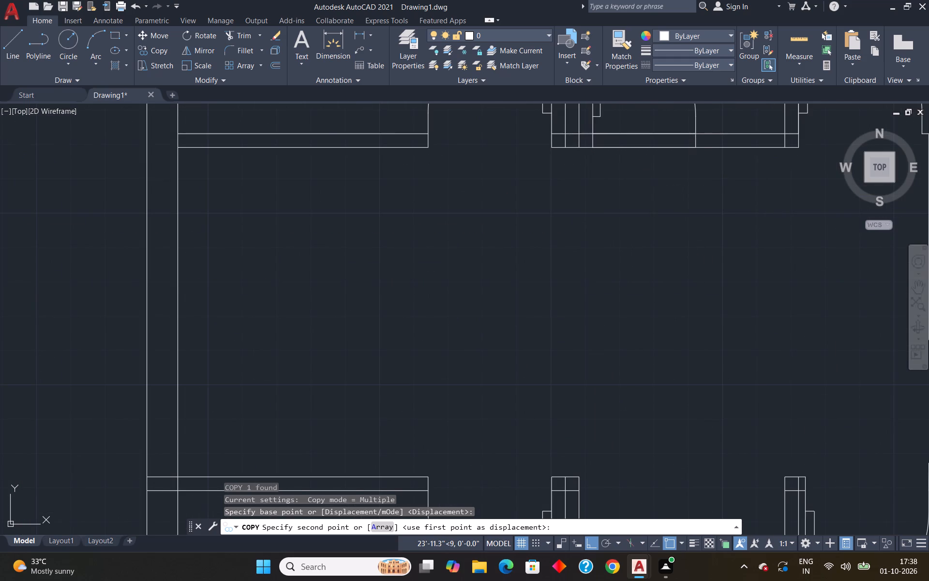
scroll(629, 157, "down", 5)
key("Escape")
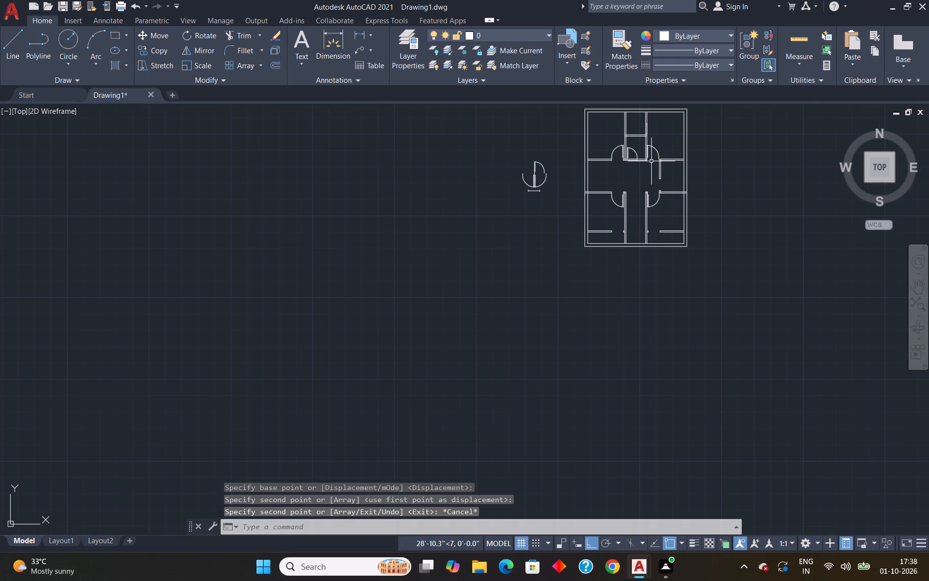
Rotate the 2'6" source door outside the plan by 90° counterclockwise about its hinge-side jamb endpoint.
scroll(656, 115, "up", 2)
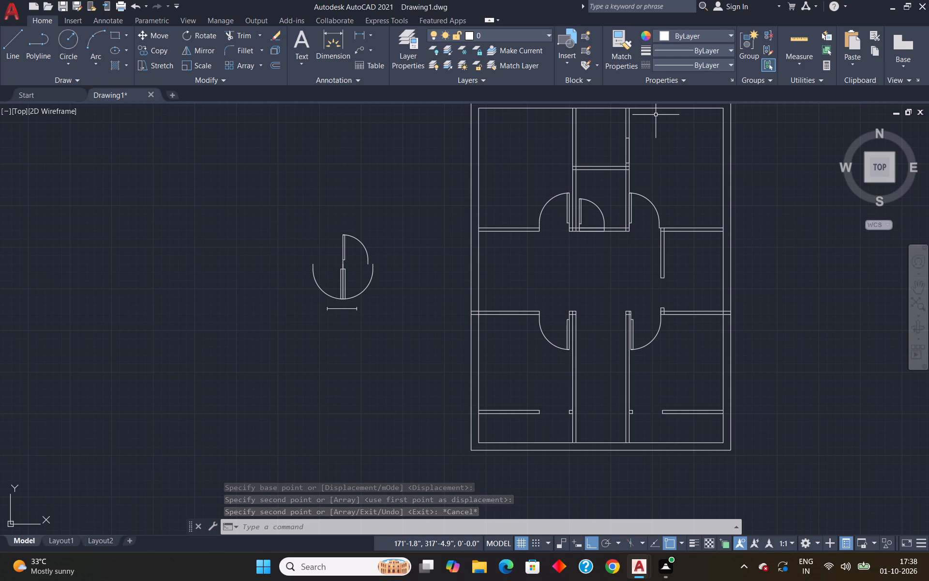
left_click(356, 238)
type("ro")
key("Return")
scroll(347, 267, "up", 2)
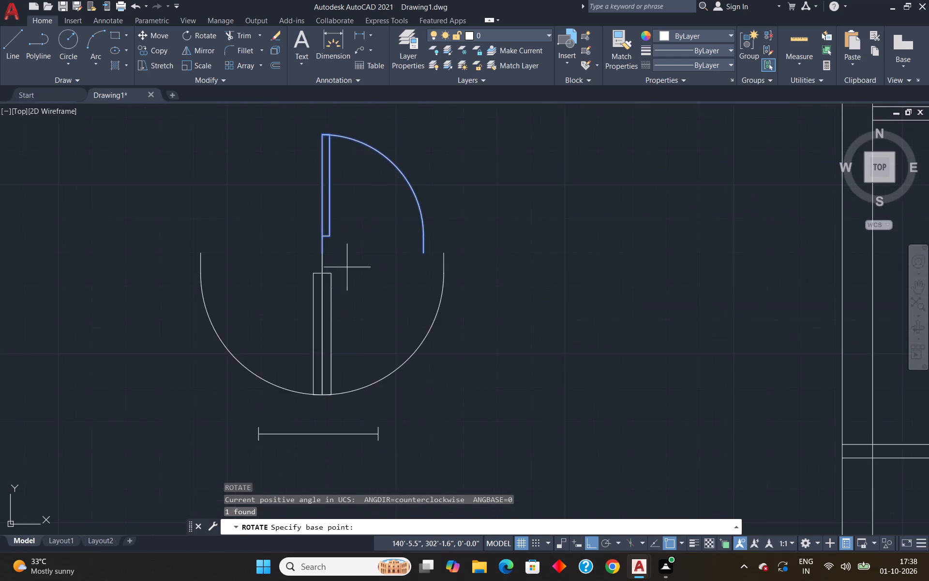
scroll(347, 267, "up", 2)
left_click(307, 247)
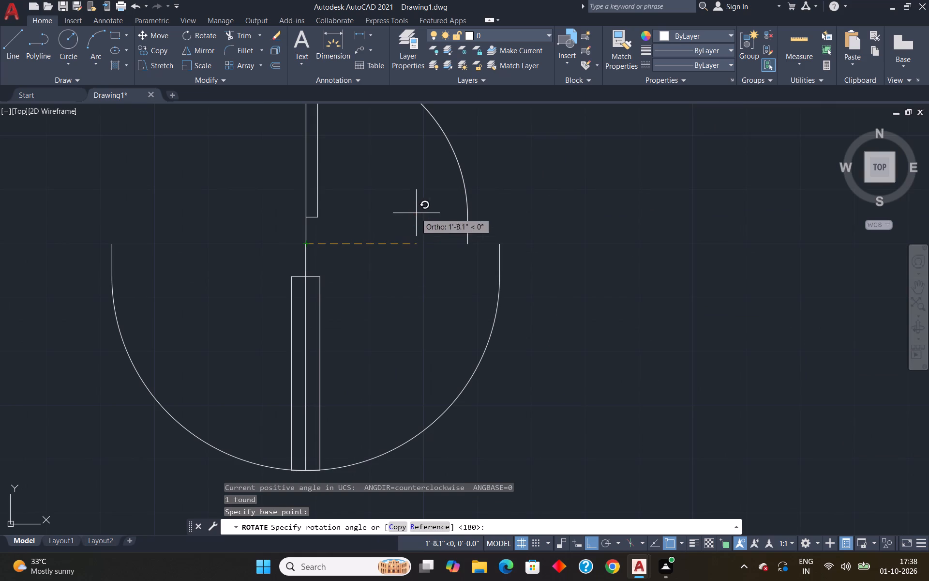
scroll(546, 201, "down", 4)
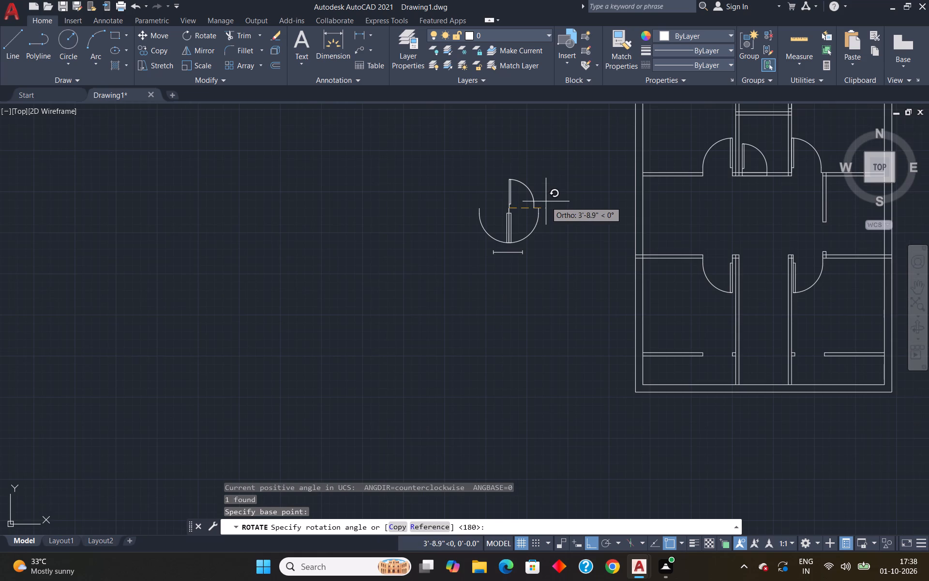
left_click(525, 147)
Copy the rotated 2'6" door from its hinge-side endpoint to the lower jamb position on the upper small middle room's right partition.
left_click(487, 207)
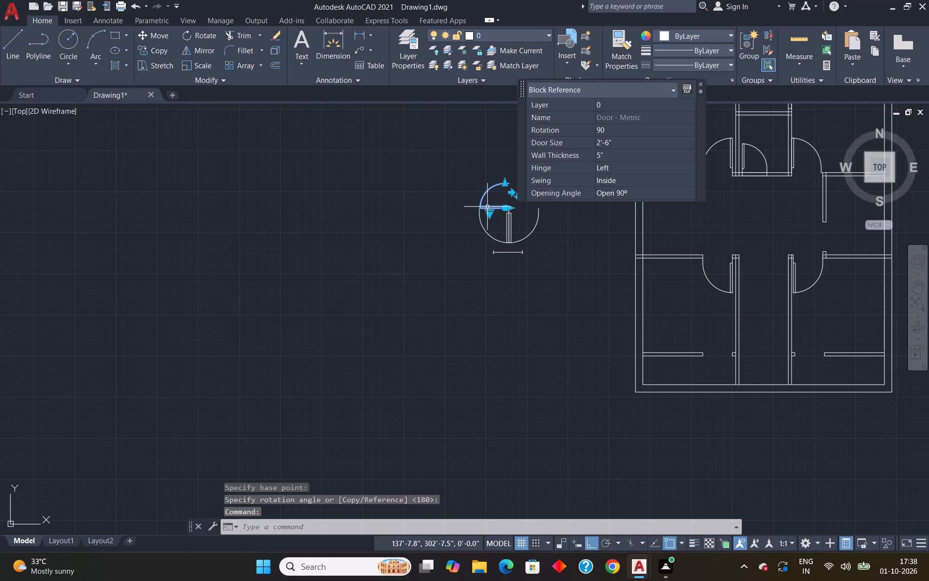
type("co")
key("Return")
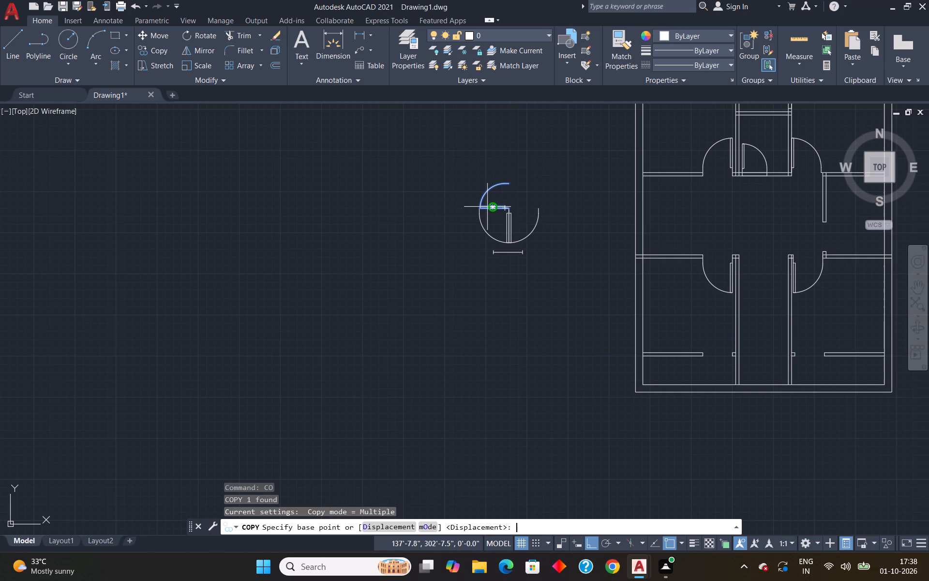
scroll(509, 218, "up", 4)
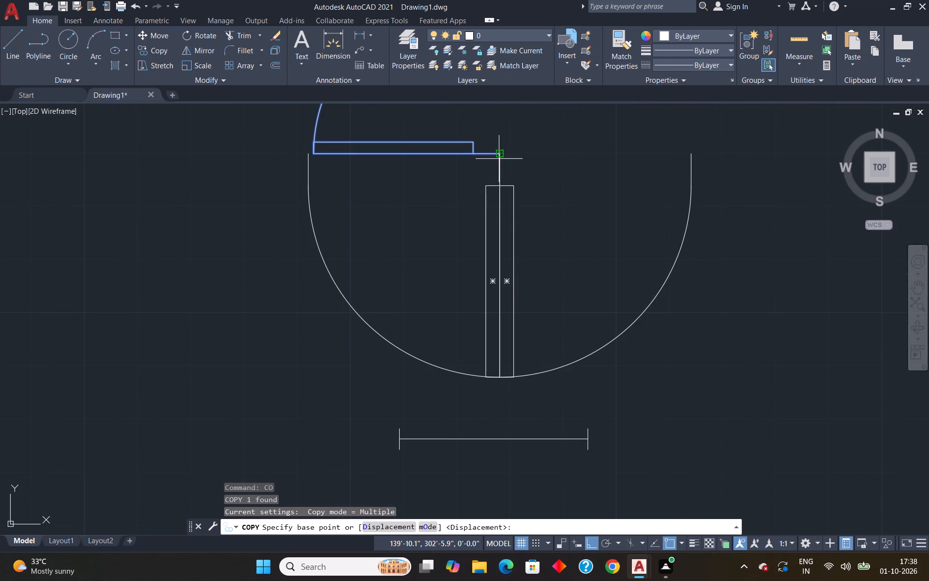
left_click(499, 159)
scroll(545, 155, "down", 5)
scroll(728, 136, "down", 4)
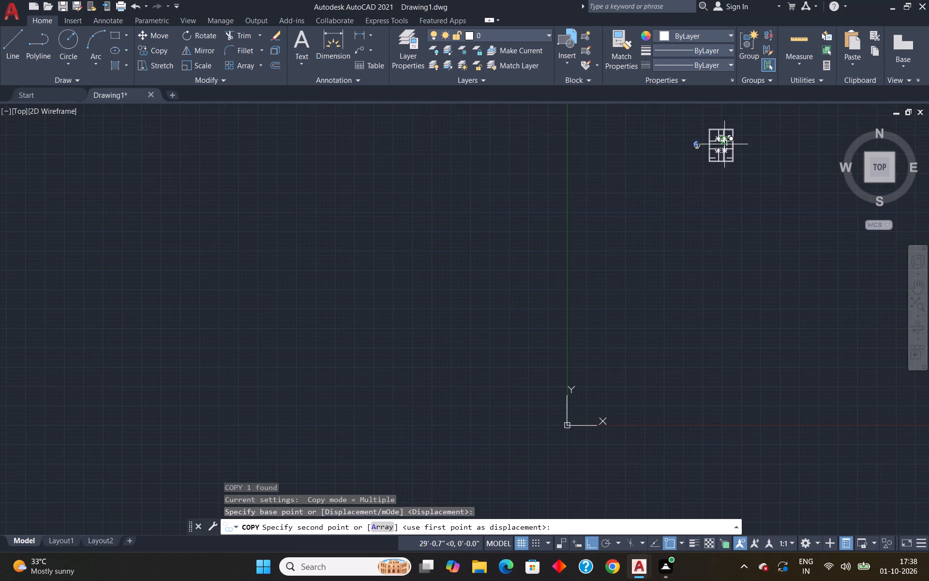
scroll(729, 132, "up", 5)
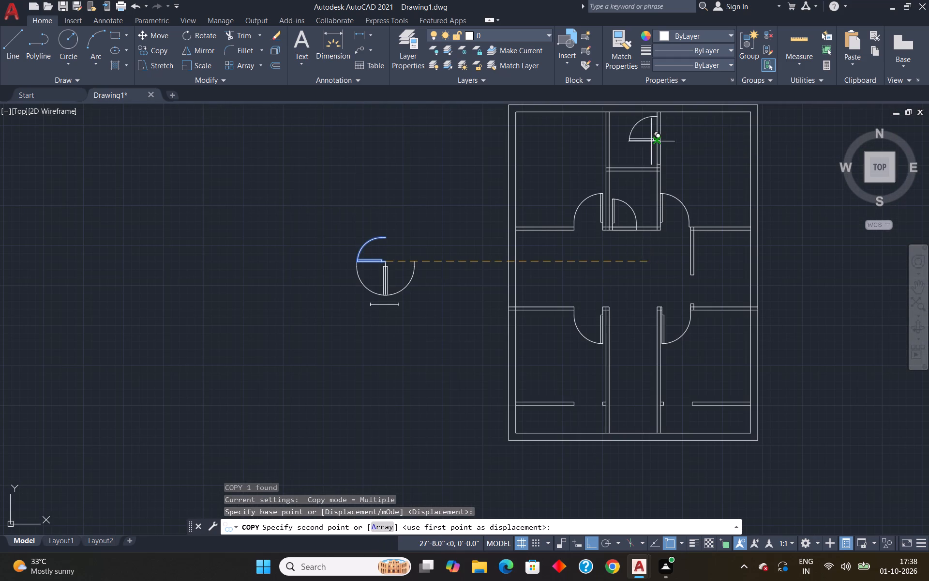
scroll(657, 168, "up", 4)
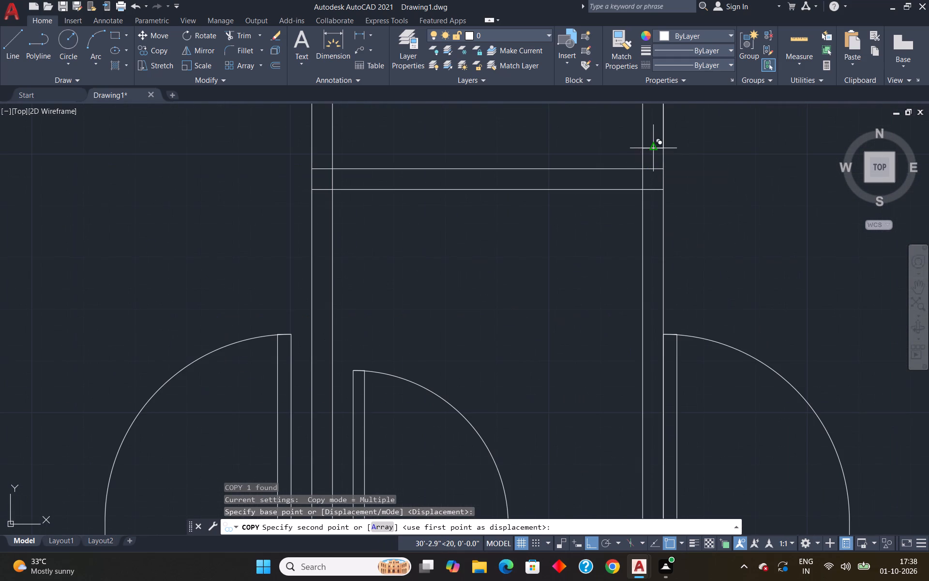
left_click(640, 150)
scroll(678, 157, "down", 4)
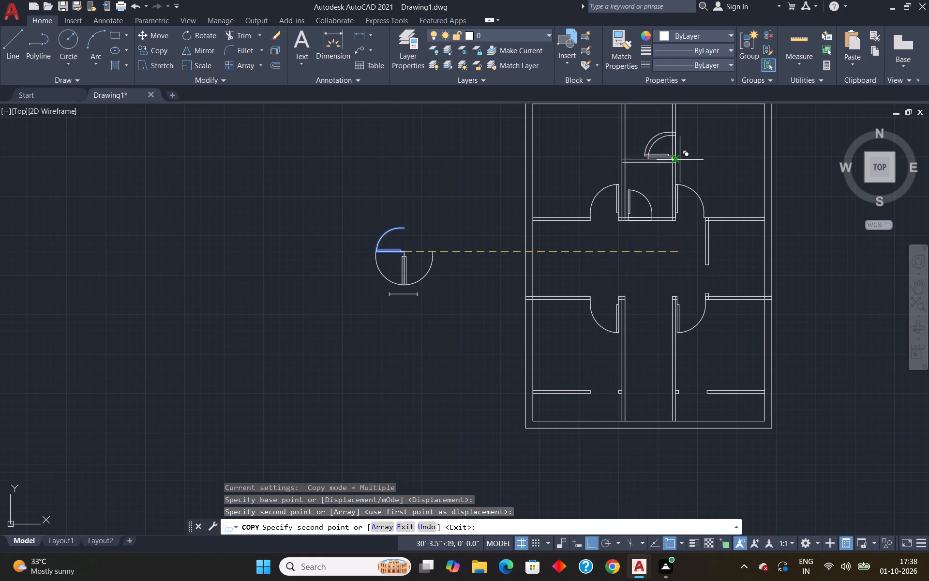
key("Escape")
Trim the partition lines across the 2'6" door openings of the upper and lower small middle rooms.
type("tr")
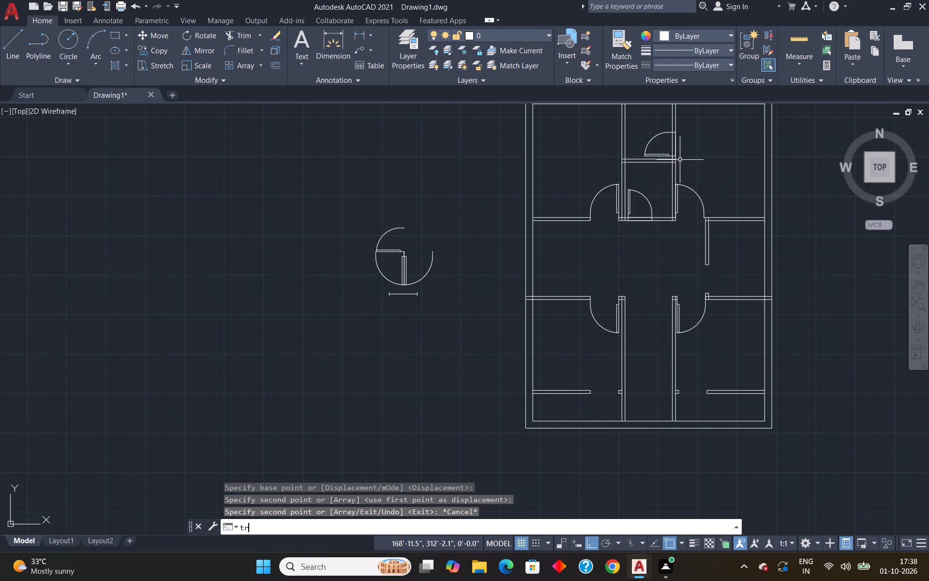
key("Return")
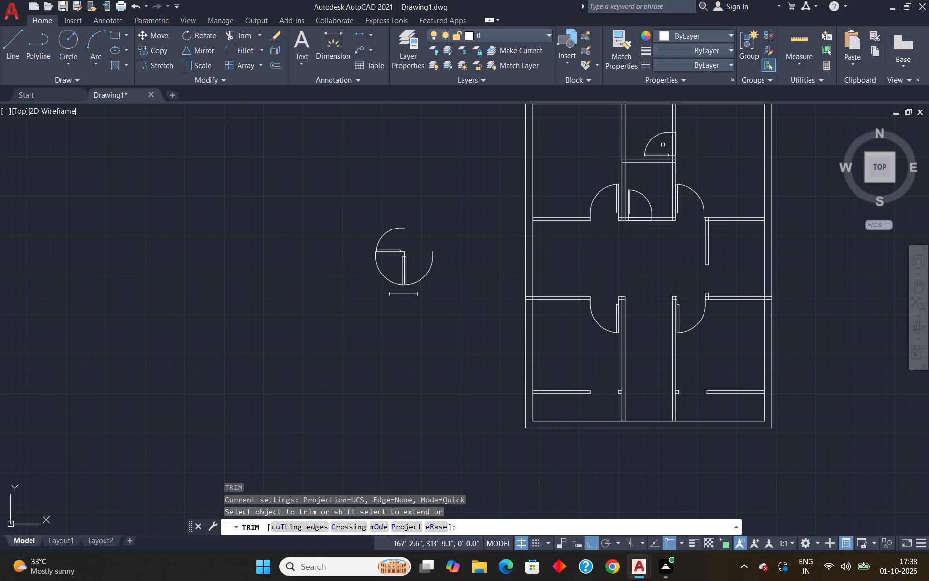
left_click_drag(662, 145, 690, 153)
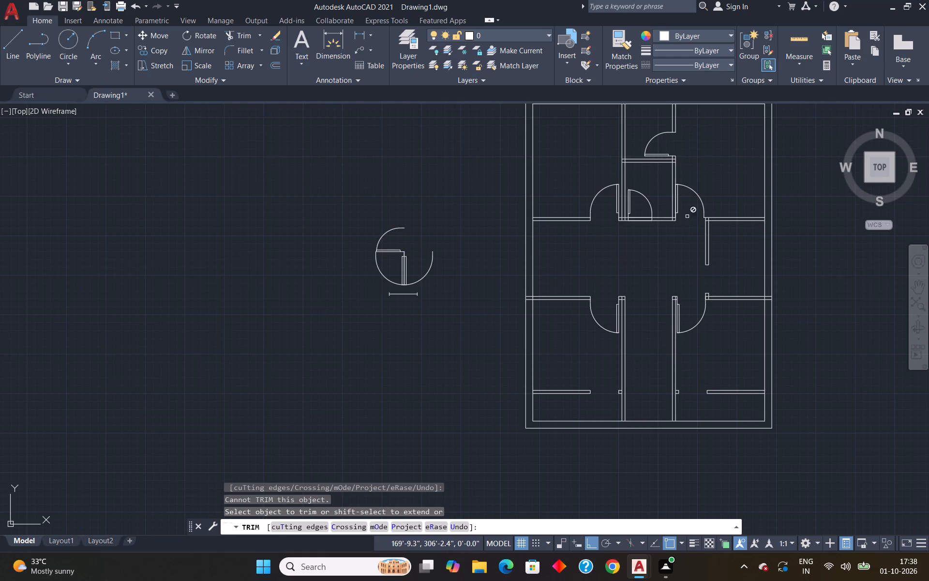
left_click_drag(643, 209, 643, 235)
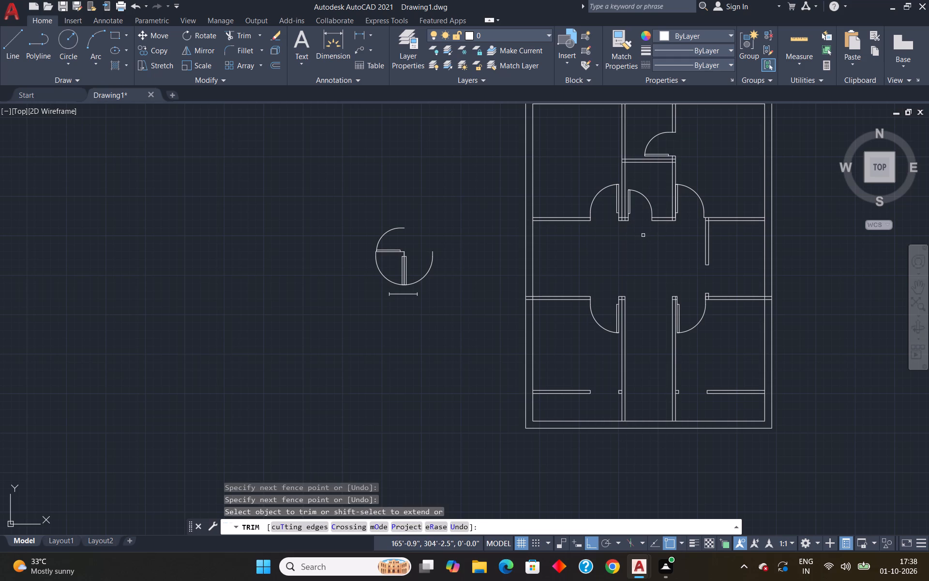
key("Escape")
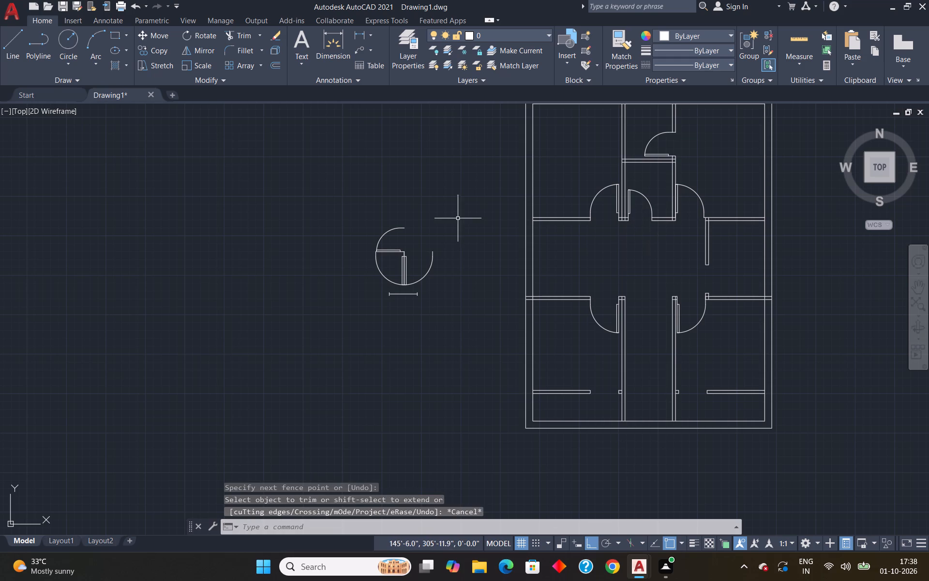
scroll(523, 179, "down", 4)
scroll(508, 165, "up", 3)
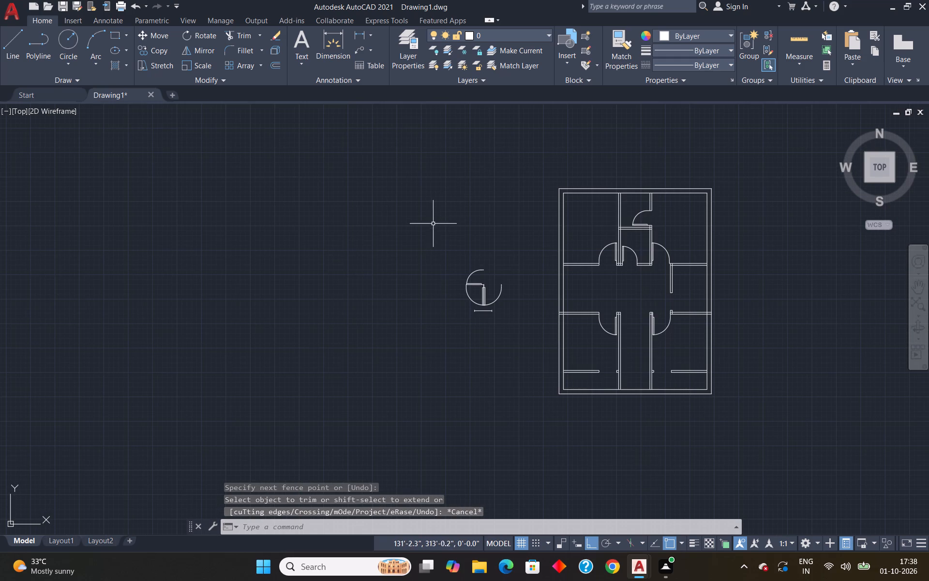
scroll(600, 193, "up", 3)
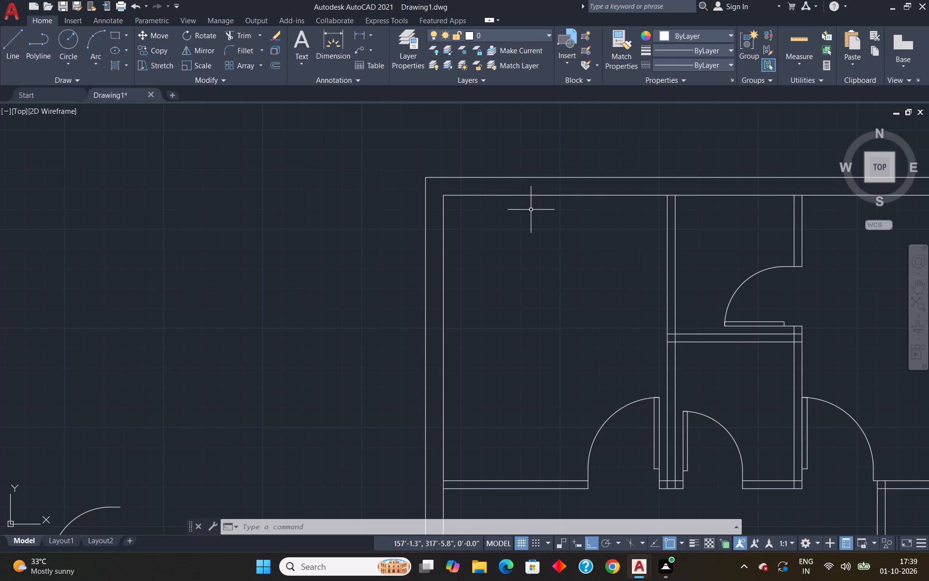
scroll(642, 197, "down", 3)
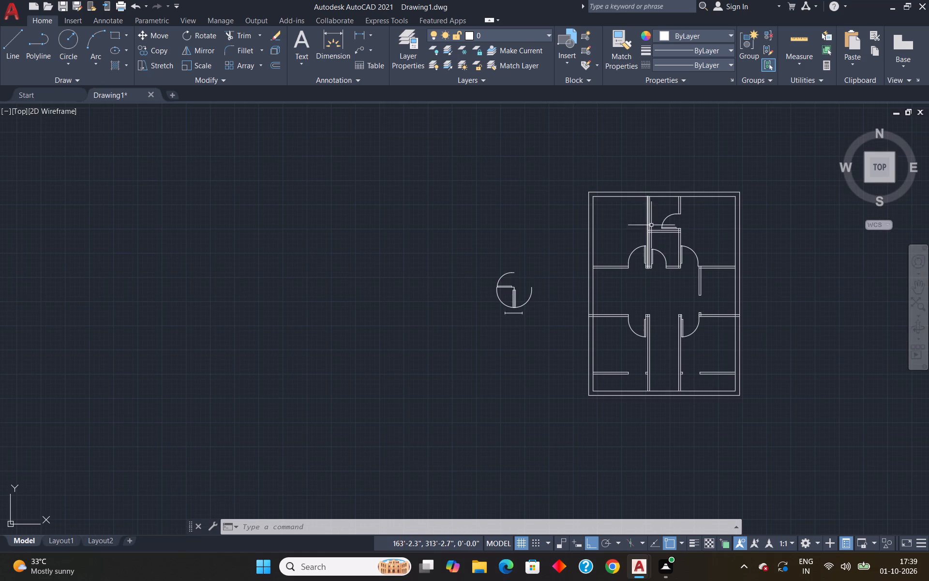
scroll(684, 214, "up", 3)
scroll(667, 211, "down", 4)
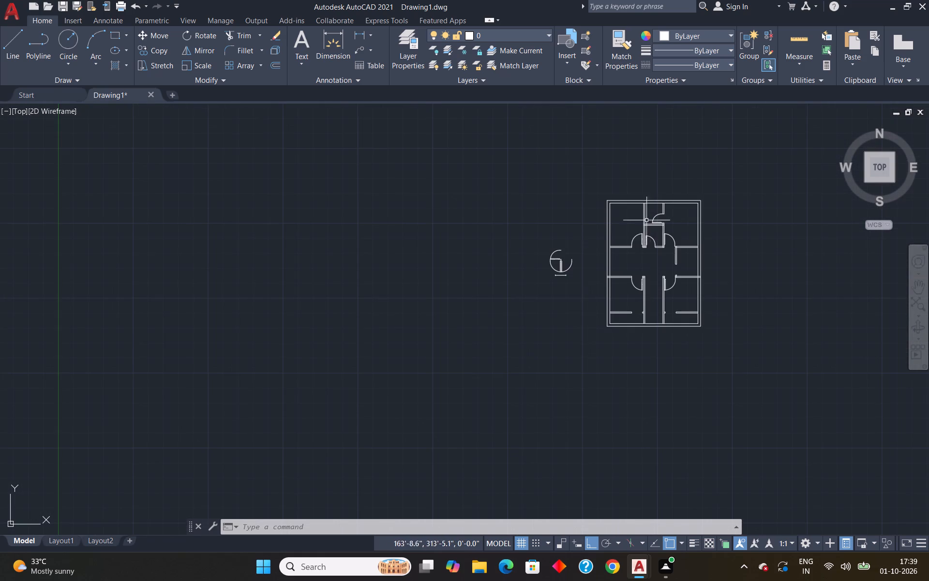
Draw a horizontal line across the lower central passage between its two partitions' inner faces, level with the adjacent door leaves.
scroll(648, 306, "up", 2)
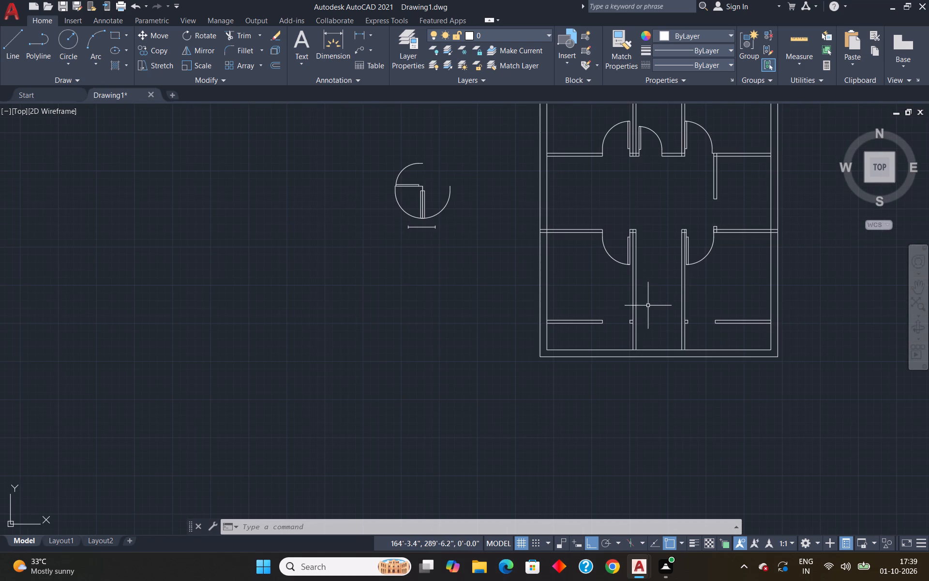
key("l")
key("Return")
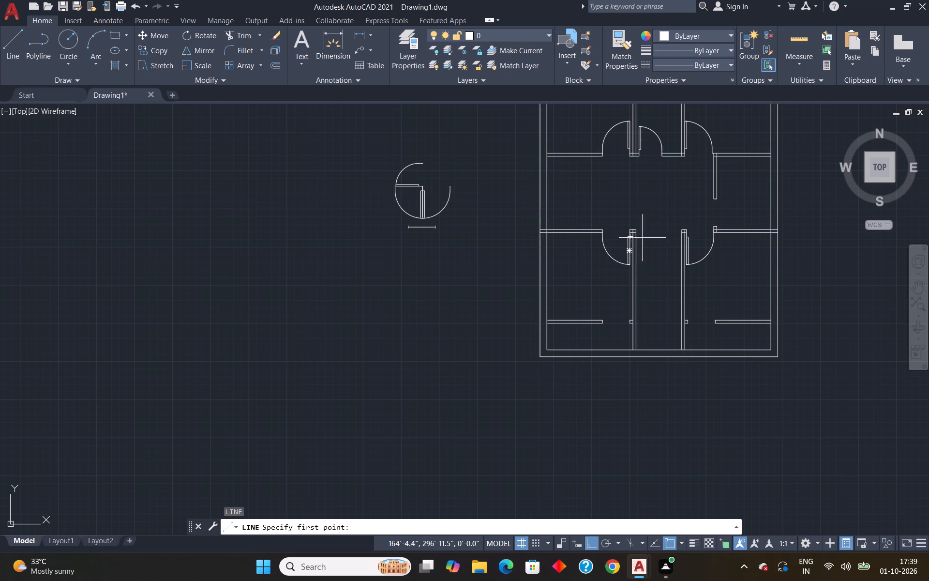
scroll(633, 240, "up", 2)
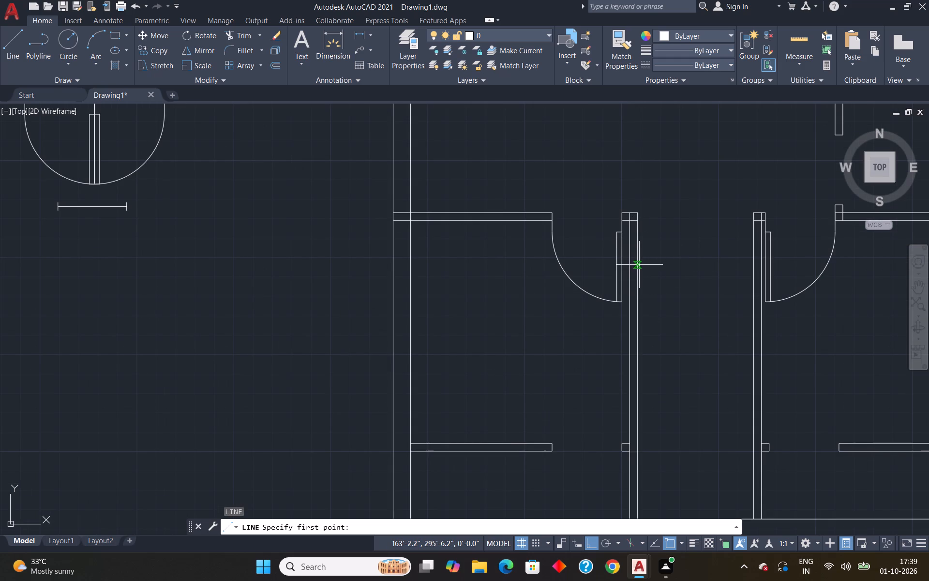
scroll(638, 265, "up", 3)
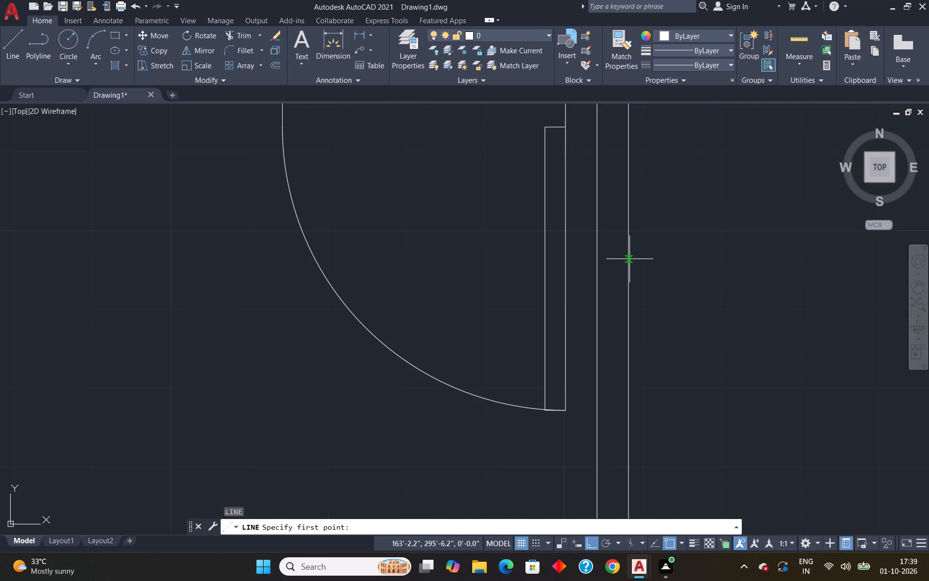
left_click(627, 232)
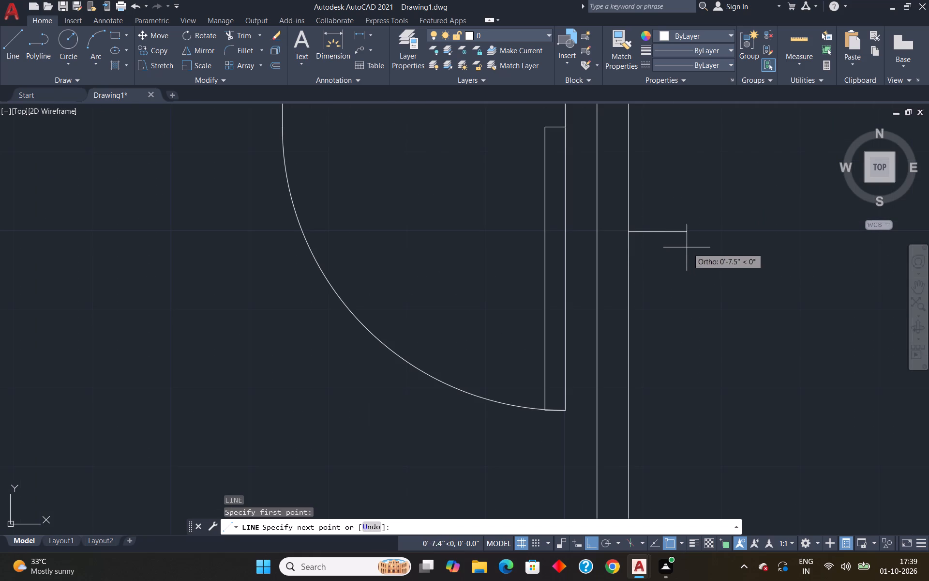
scroll(670, 243, "down", 5)
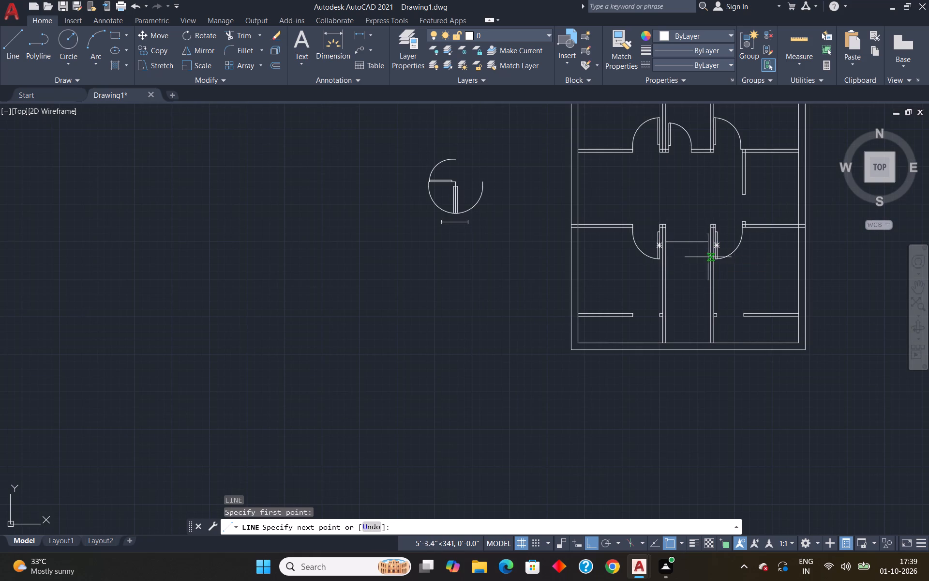
scroll(715, 243, "up", 2)
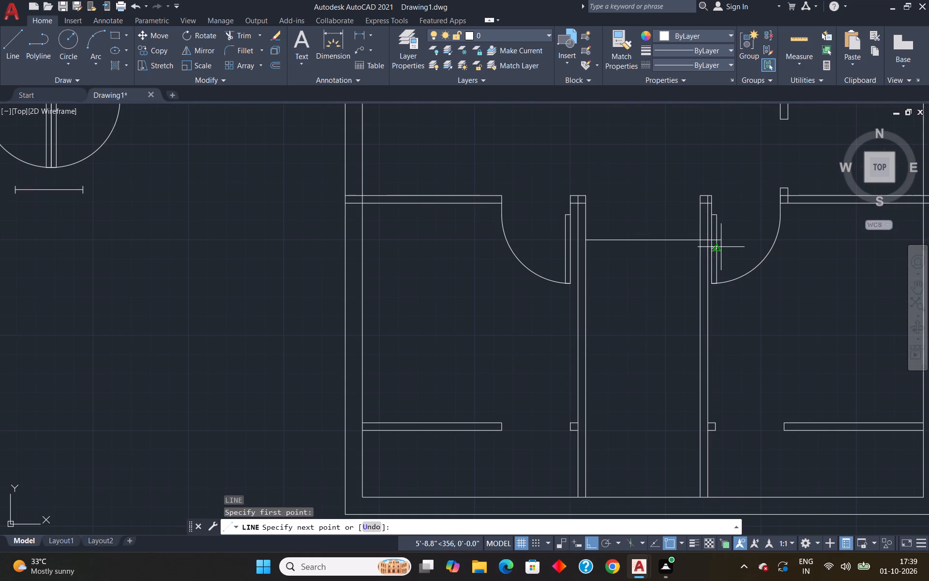
left_click(700, 243)
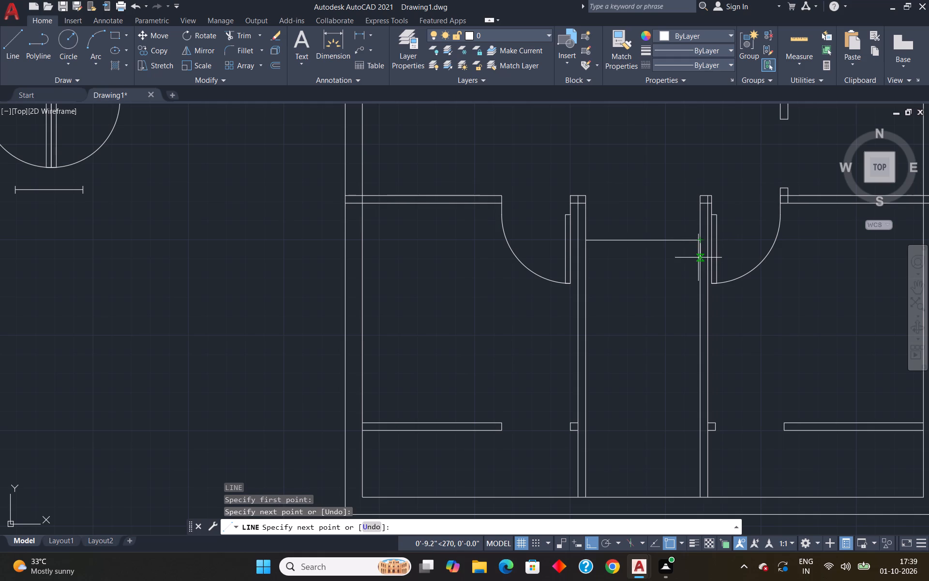
key("Escape")
Offset the horizontal line across the lower central passage downward 12 times at 10" spacing to form the stair treads.
key("o")
key("Return")
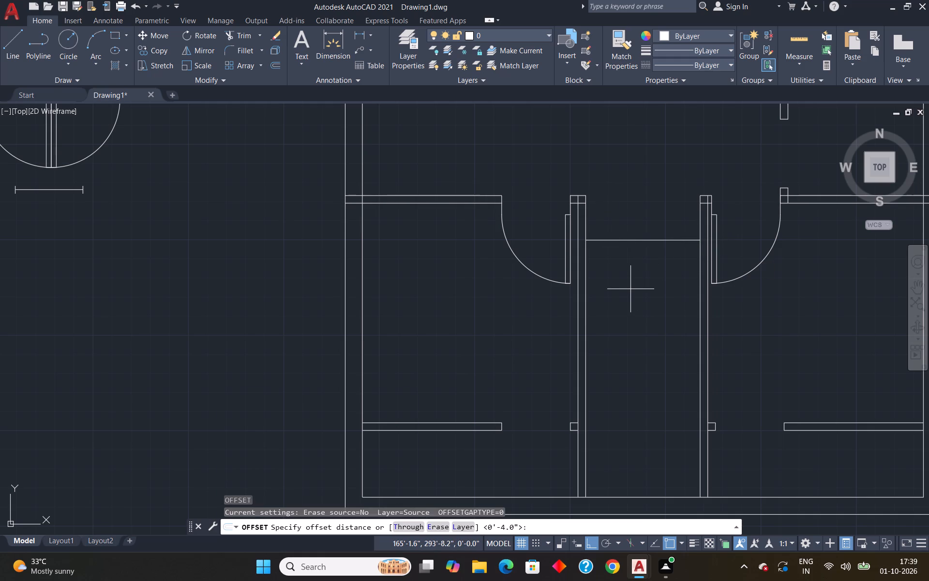
type("10\"")
key("Return")
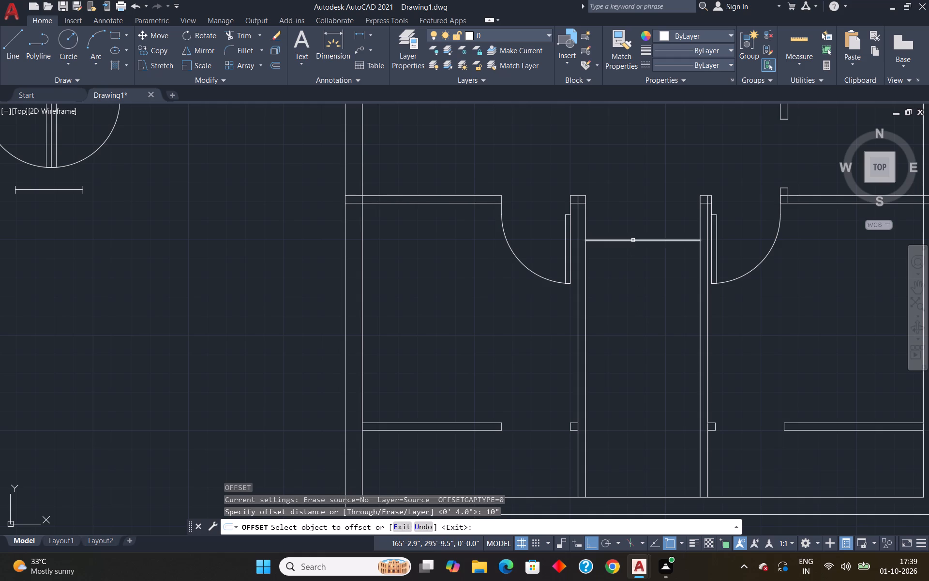
left_click(633, 240)
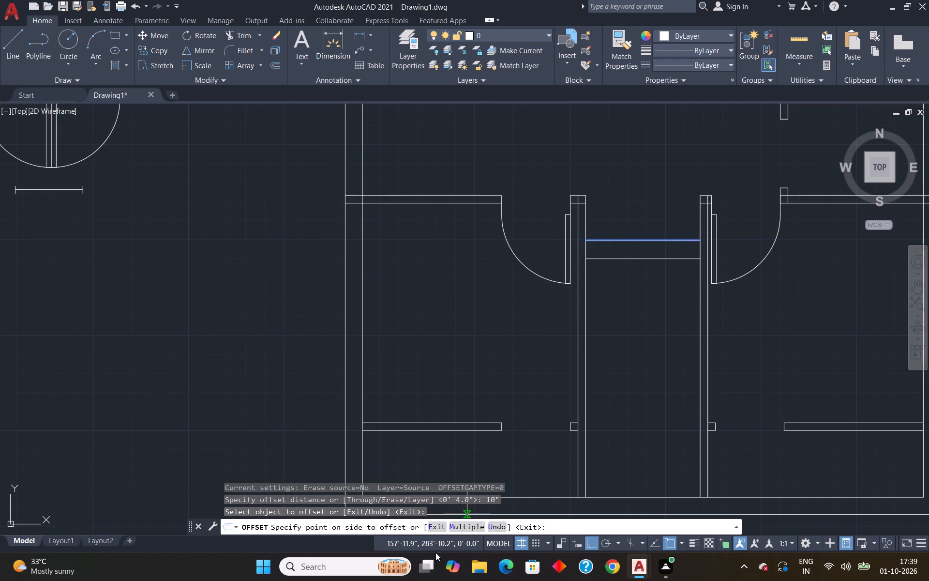
left_click(454, 528)
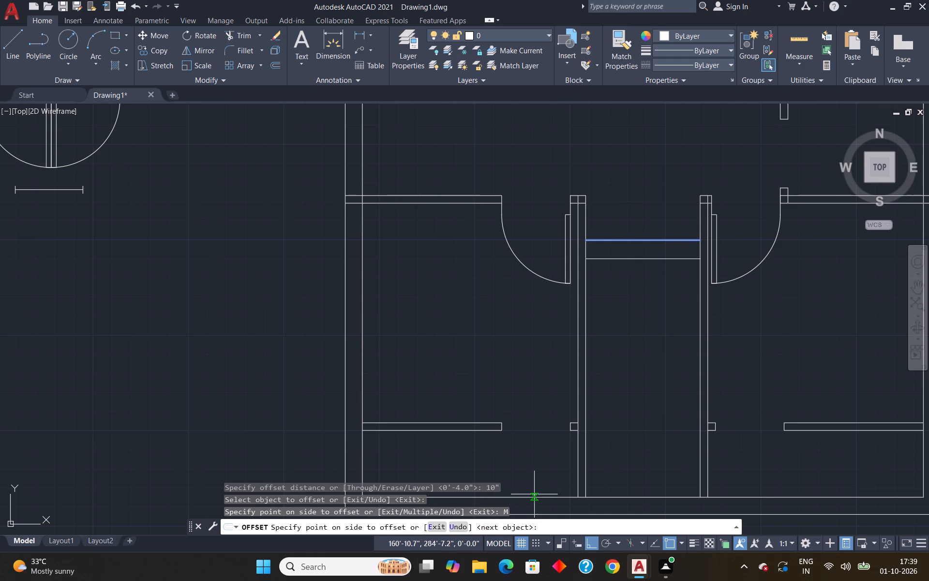
left_click(618, 298)
left_click(623, 323)
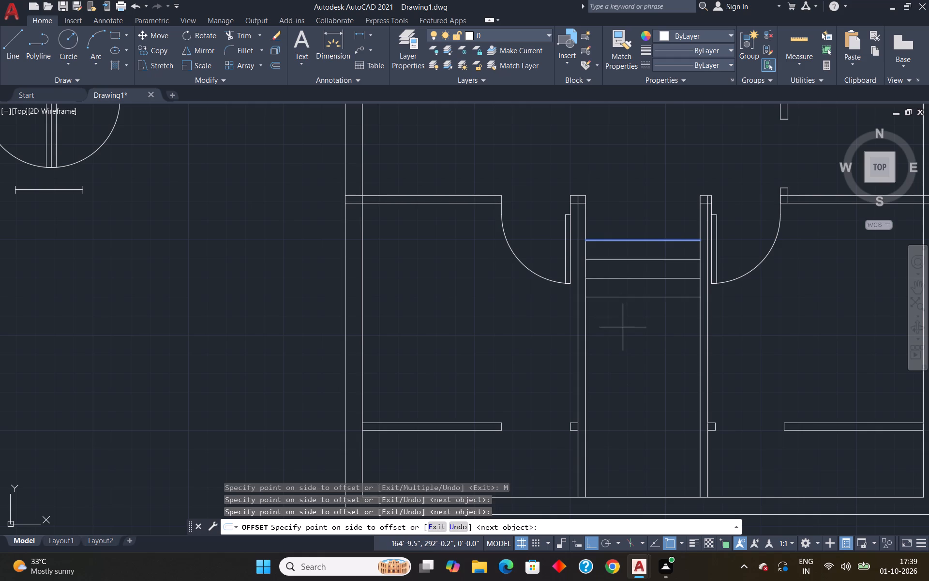
left_click(627, 333)
left_click(631, 348)
left_click_drag(633, 355, 634, 361)
left_click_drag(636, 381, 635, 386)
left_click_drag(633, 391, 634, 396)
left_click(631, 406)
left_click(635, 426)
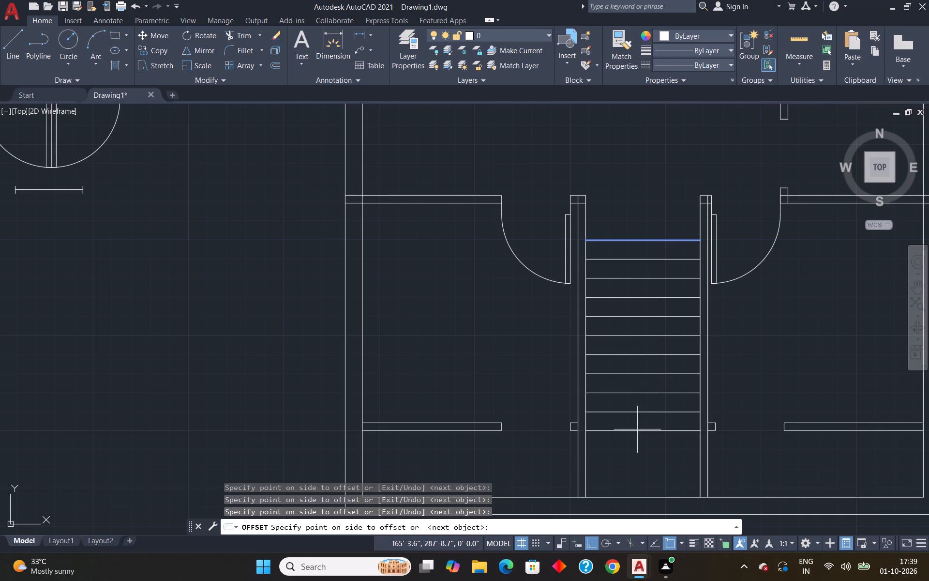
left_click_drag(637, 435, 635, 446)
left_click_drag(631, 455, 632, 463)
left_click_drag(632, 466, 629, 483)
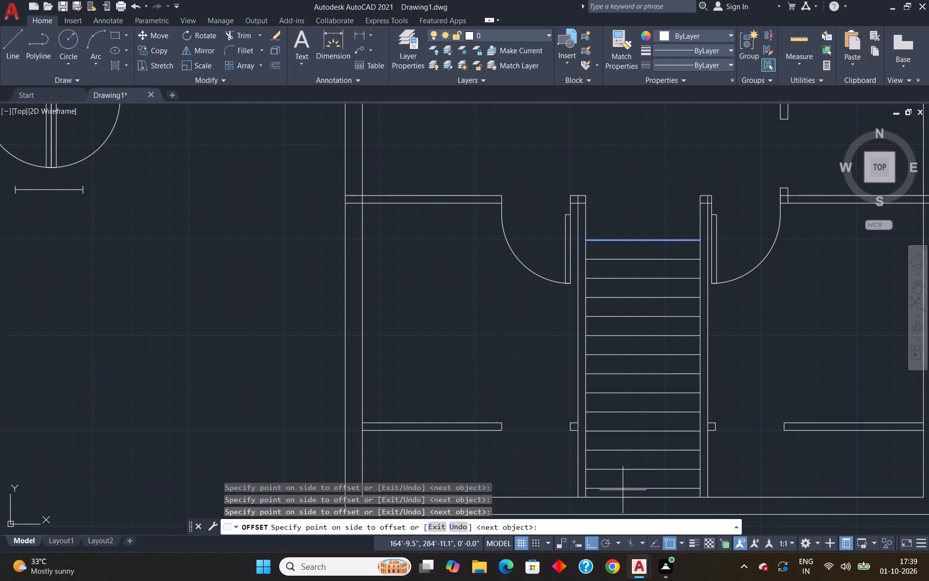
key("Escape")
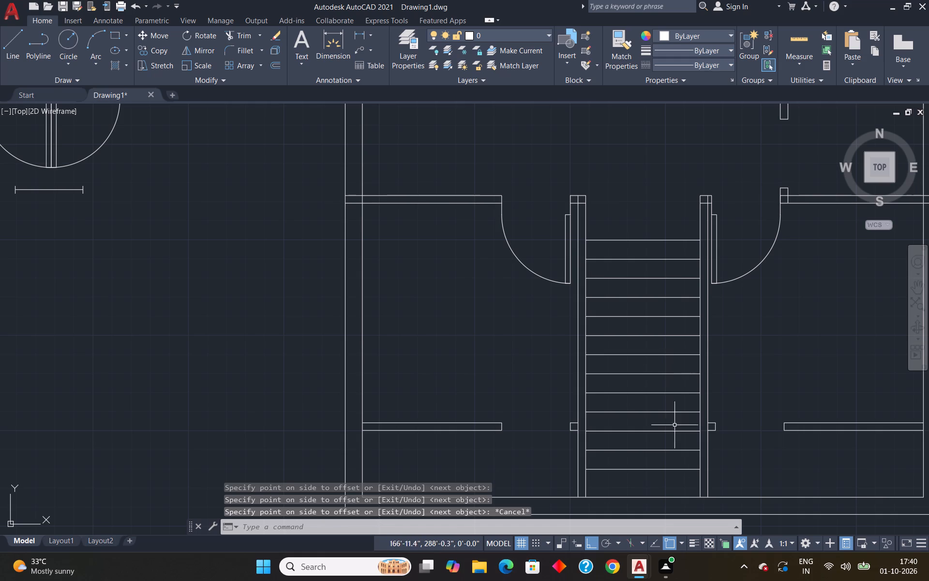
Offset the inner face of the staircase's left partition 2.5' inward to form the staircase centre line.
scroll(666, 404, "down", 2)
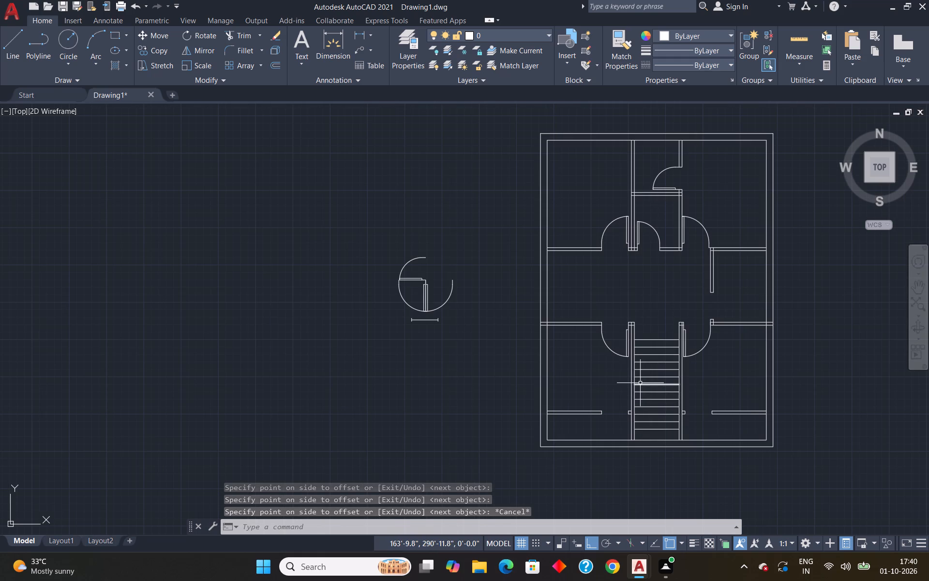
key("Escape")
key("l")
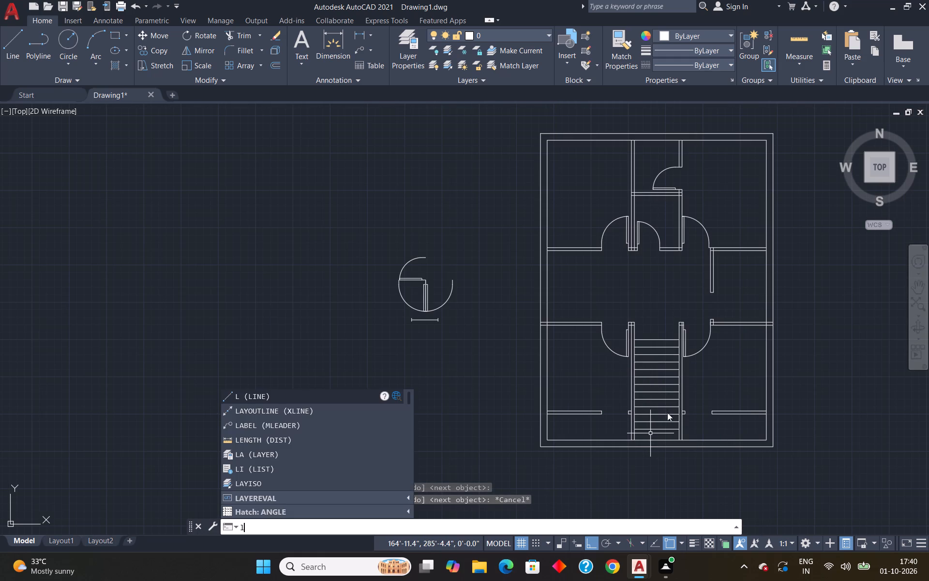
key("Escape")
key("o")
key("Return")
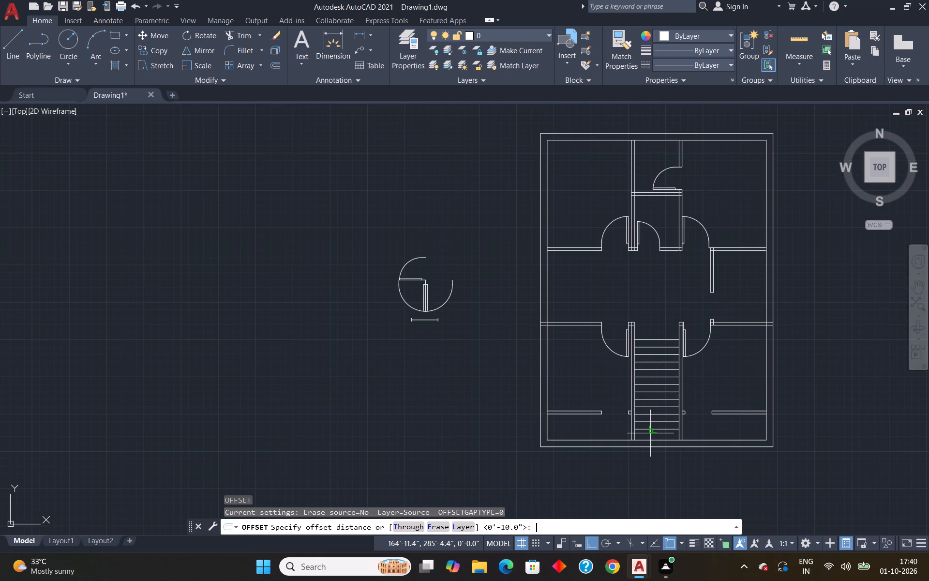
scroll(661, 406, "up", 3)
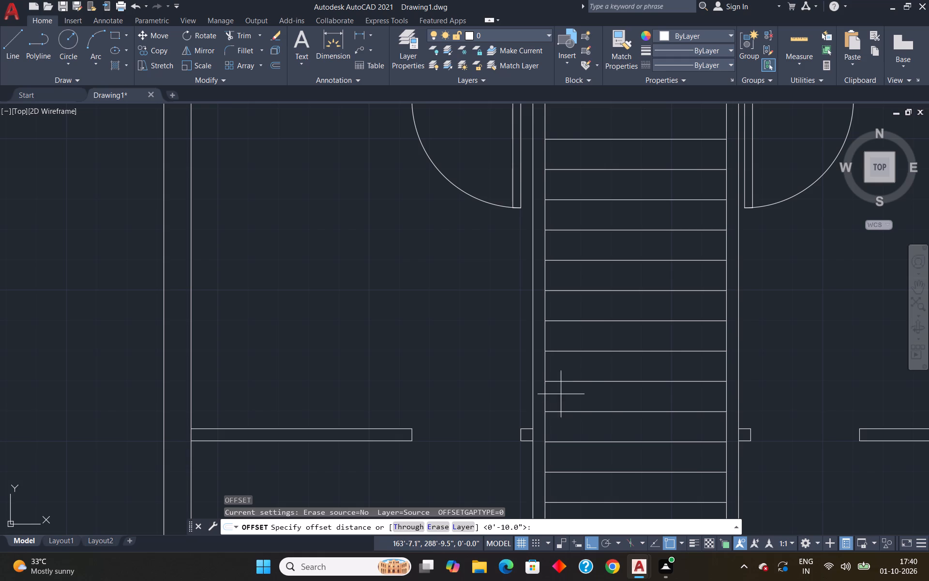
scroll(550, 387, "down", 3)
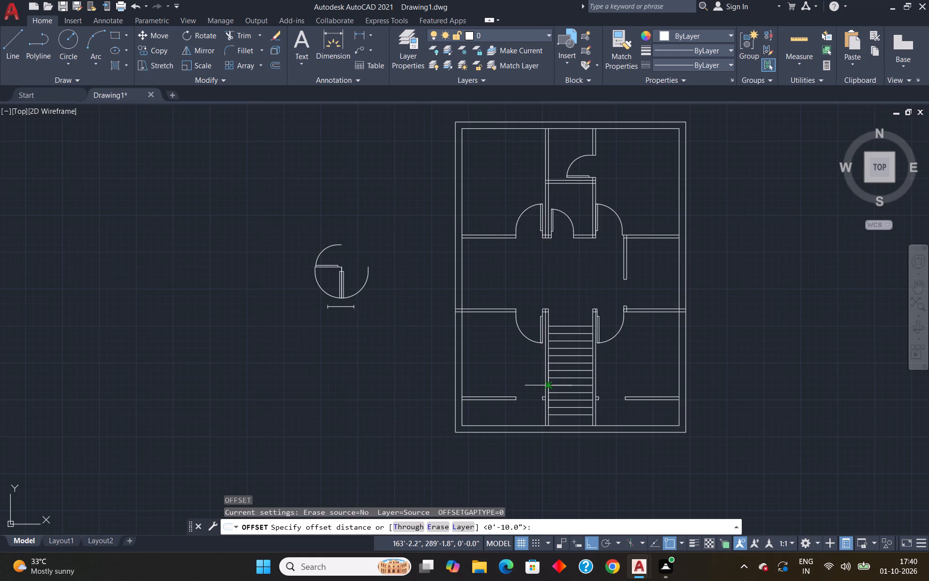
scroll(547, 387, "up", 3)
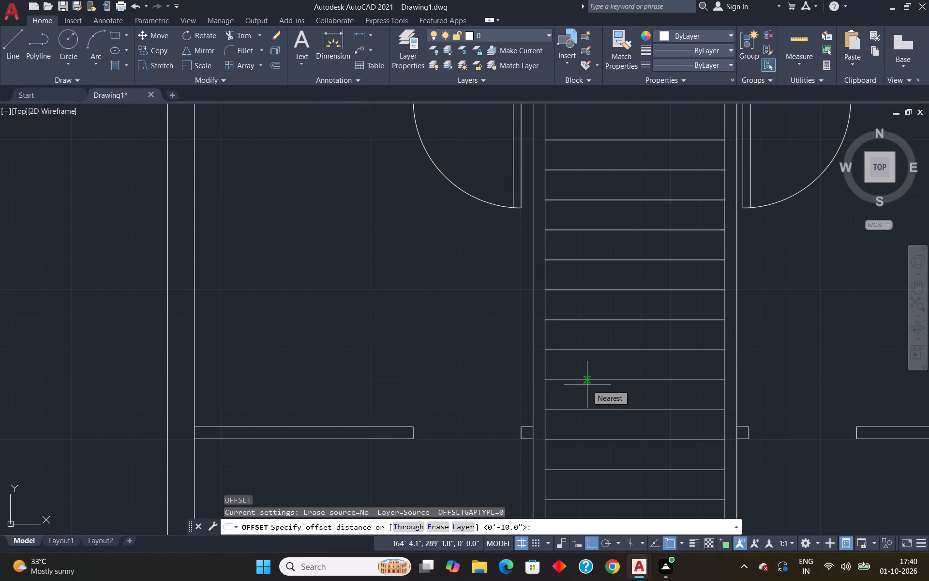
type("2.5'")
key("Return")
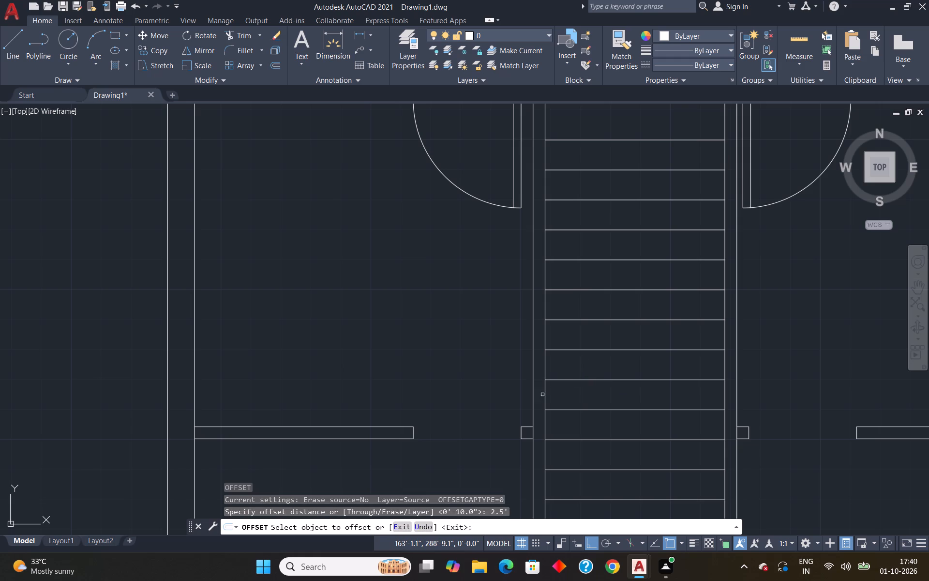
left_click(545, 396)
left_click(608, 404)
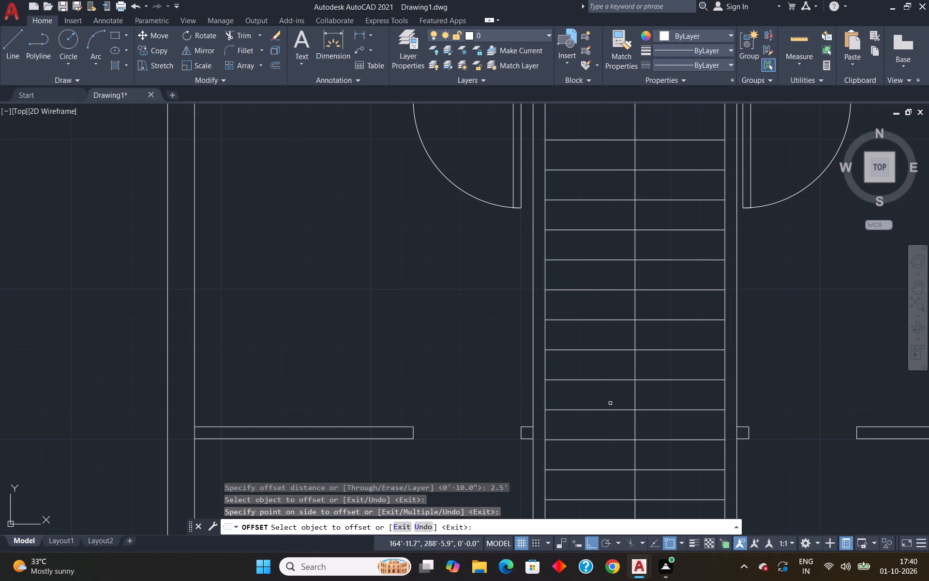
left_click(635, 404)
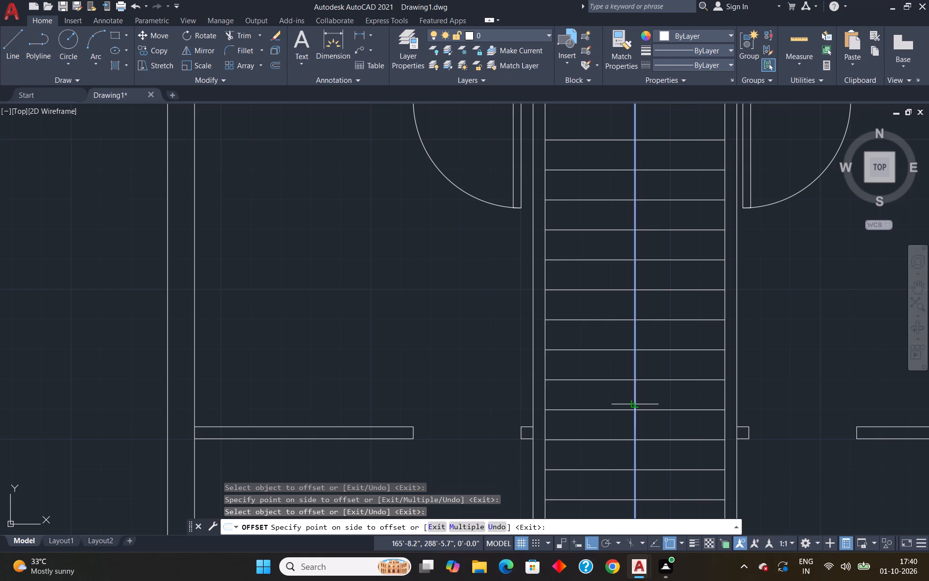
key("Escape")
Offset the staircase centre line 2' toward the right partition.
left_click(635, 403)
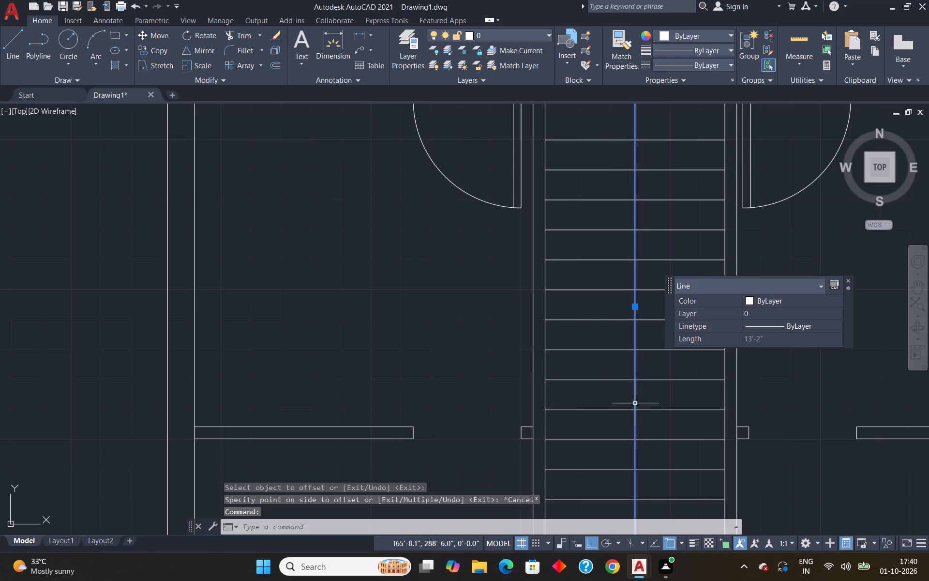
key("o")
key("Return")
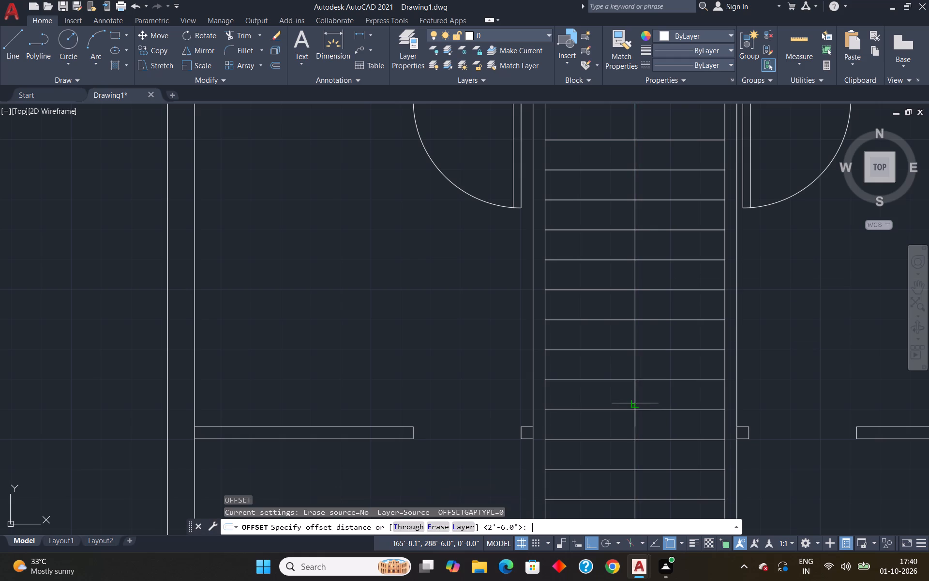
key("2")
key("apostrophe")
key("Return")
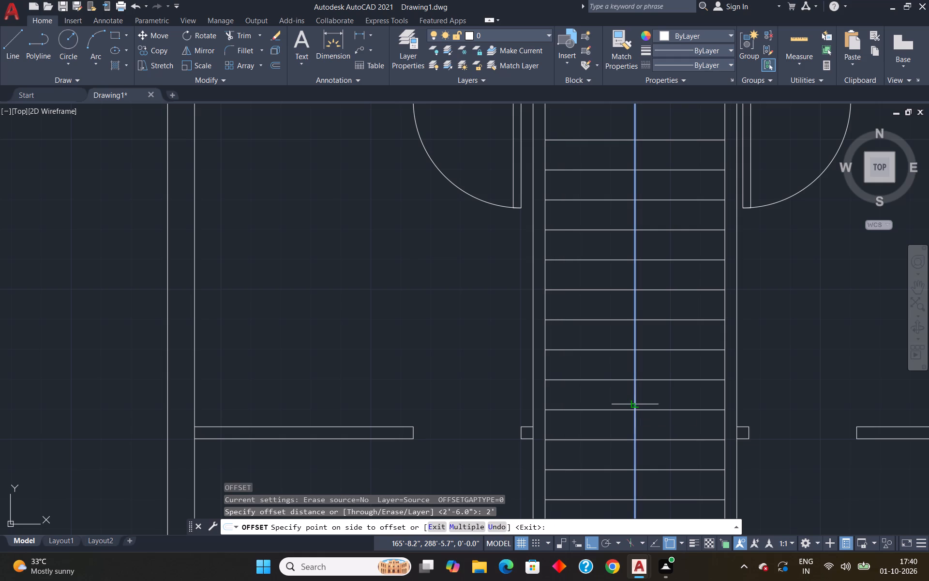
key("2")
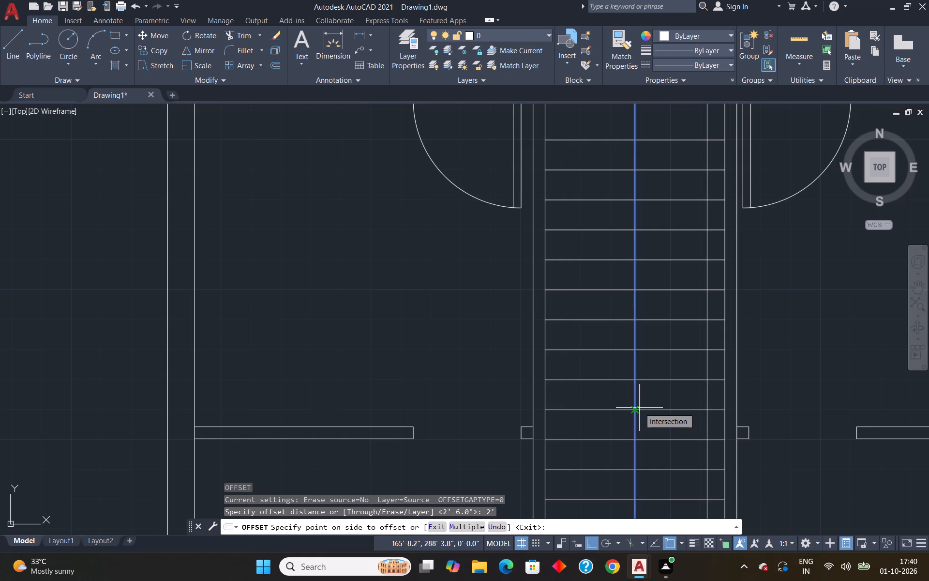
key("shift+quotedbl")
key("Return")
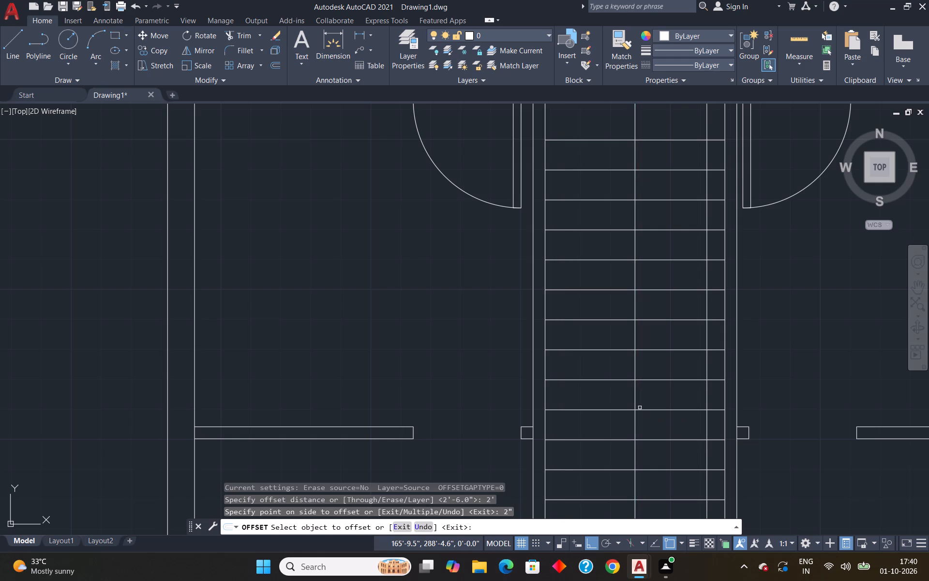
left_click(635, 400)
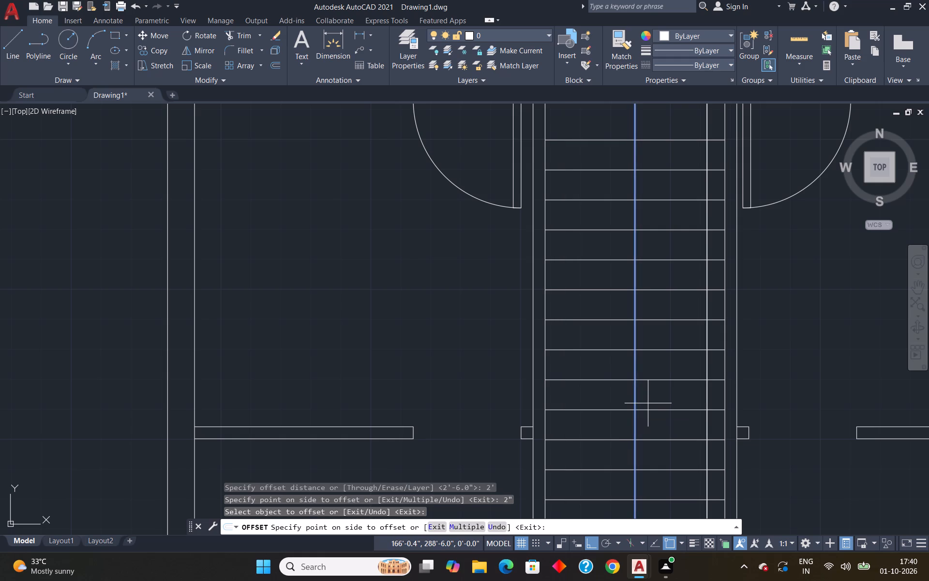
key("Escape")
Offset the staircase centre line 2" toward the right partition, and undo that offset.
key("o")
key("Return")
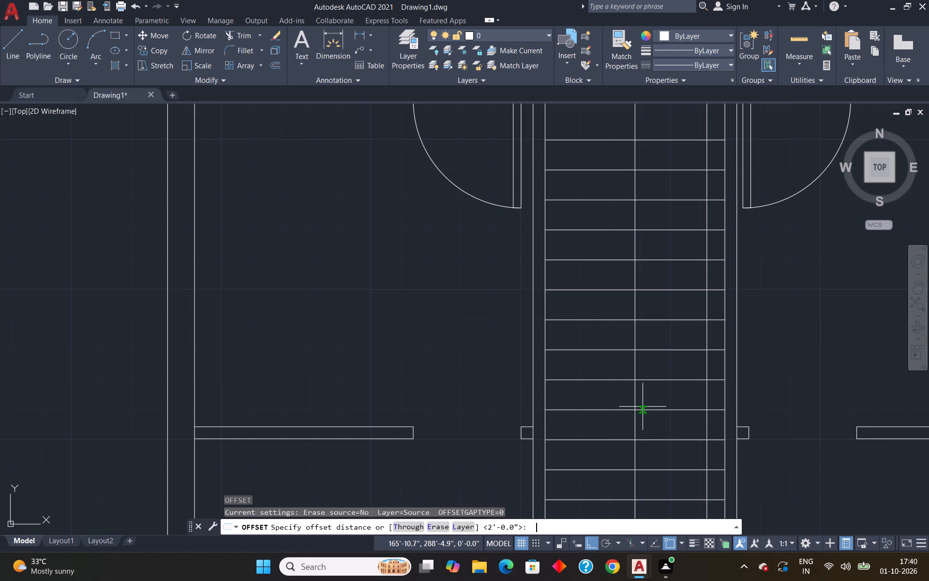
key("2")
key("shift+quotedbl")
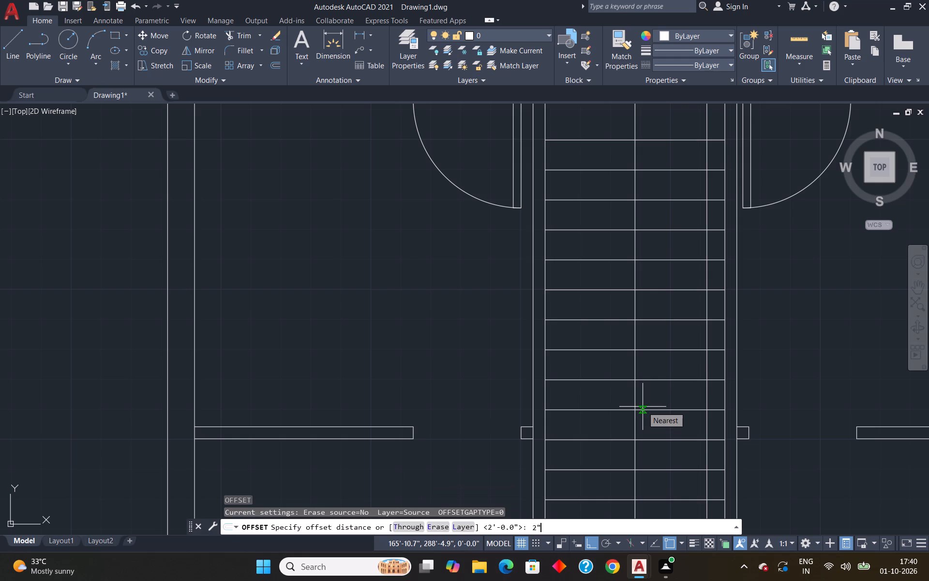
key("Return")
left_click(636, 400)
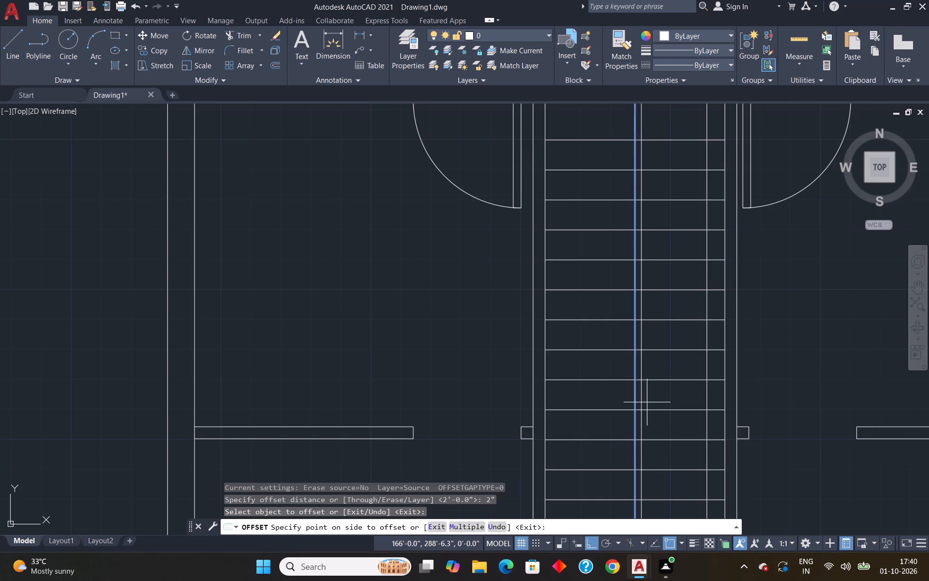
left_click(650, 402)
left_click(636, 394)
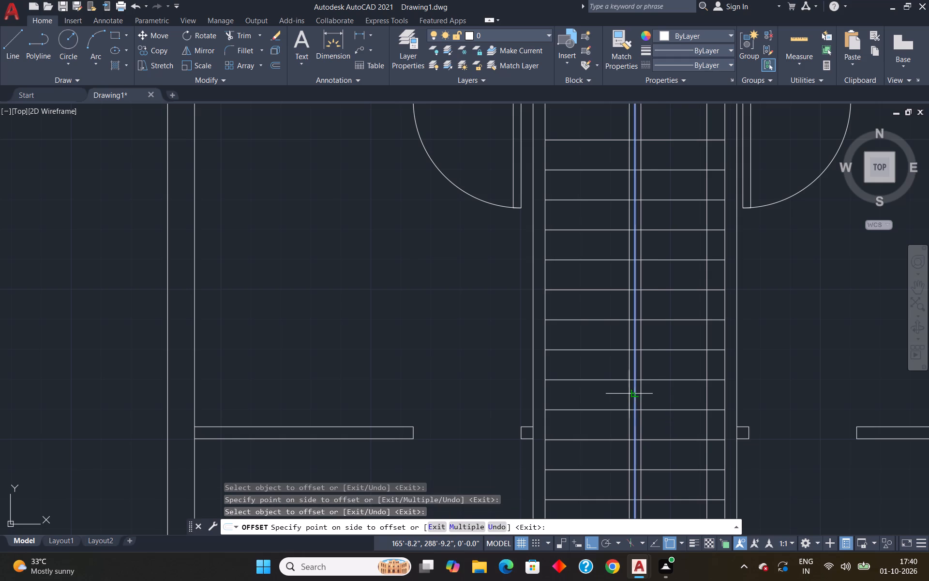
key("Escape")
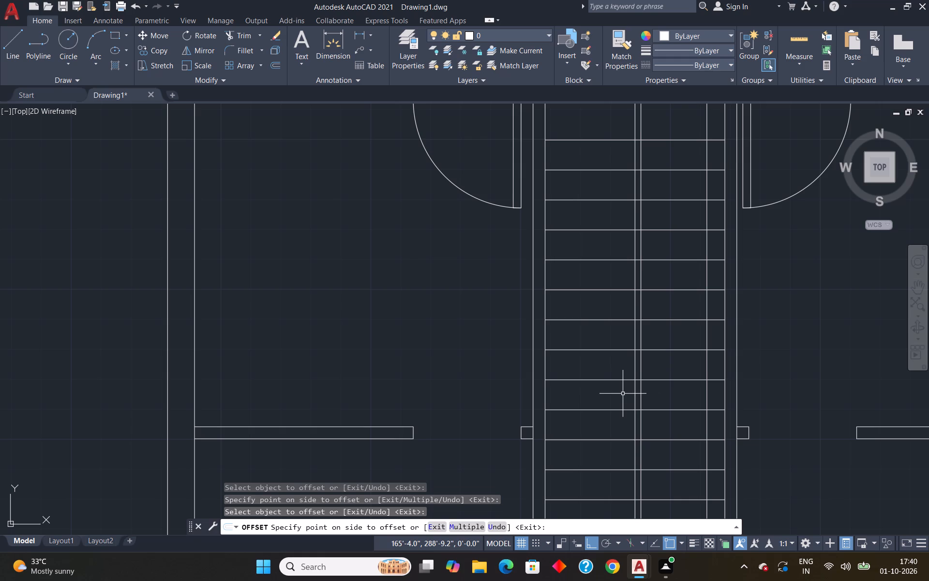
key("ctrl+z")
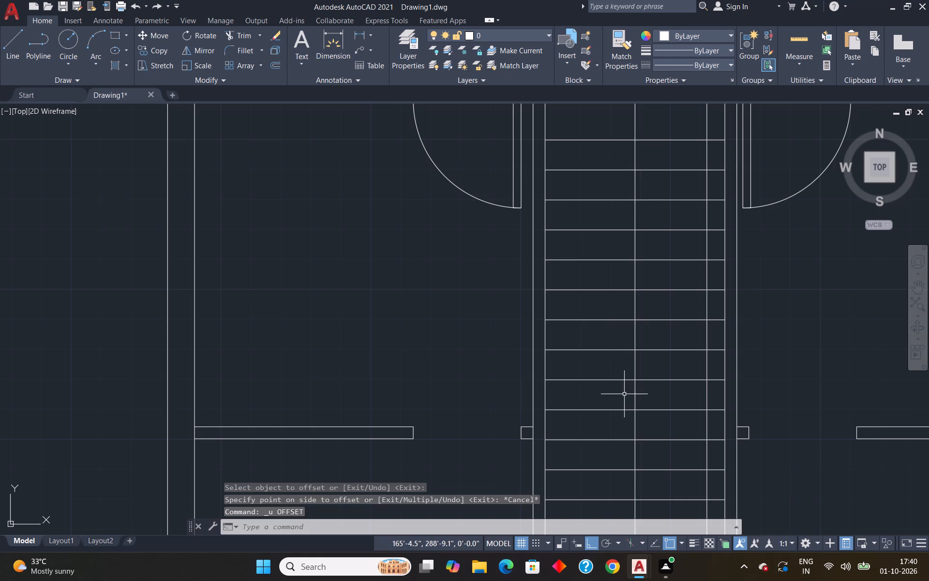
Offset the staircase centre line 1" to each side to form the two edges of the central divider.
key("o")
key("Return")
key("1")
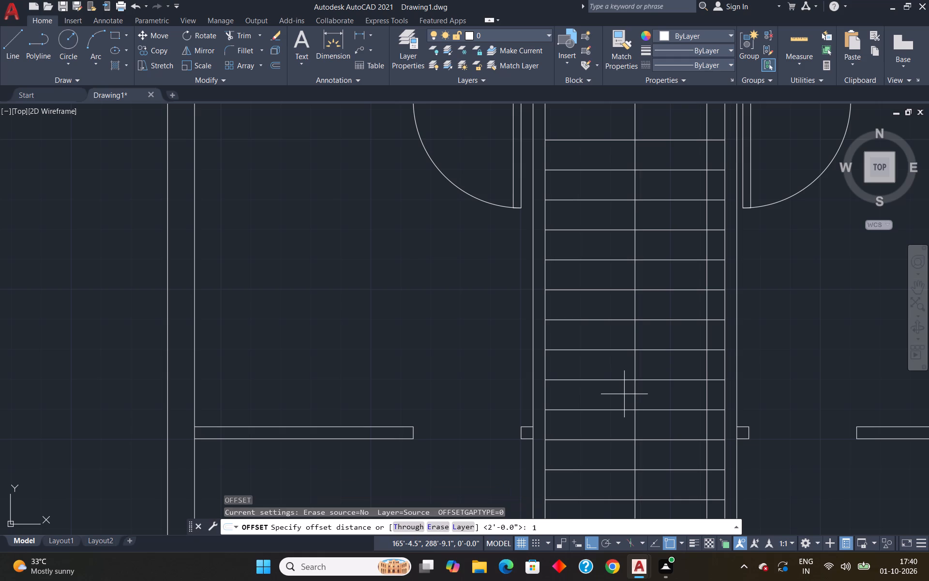
key("shift+quotedbl")
key("Return")
left_click(635, 397)
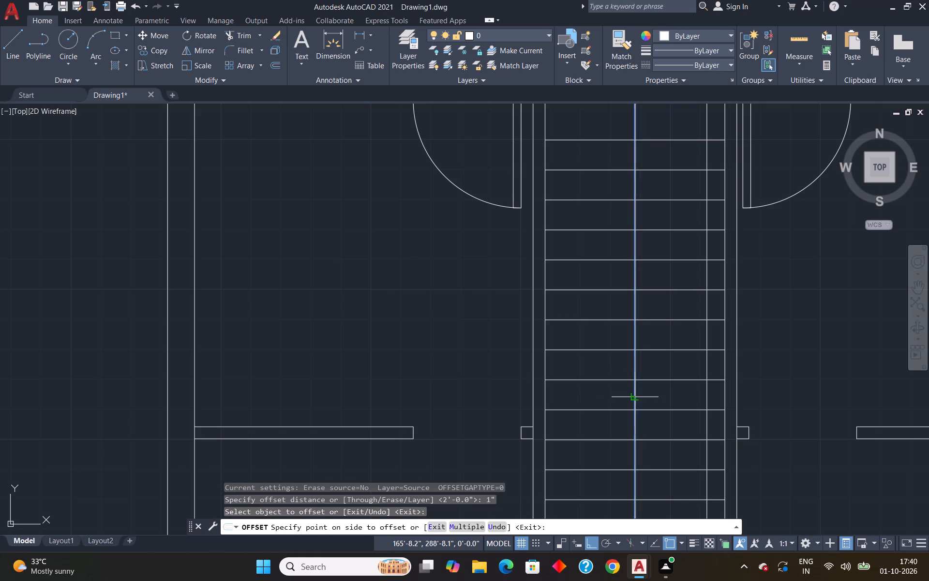
left_click(653, 398)
left_click(634, 392)
left_click(624, 392)
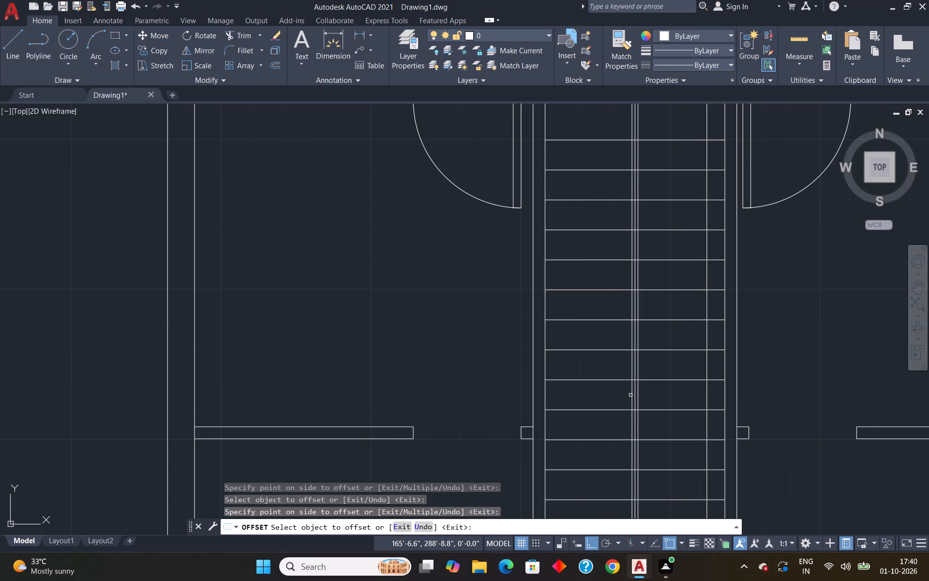
key("Escape")
Delete the staircase centre line running between the two edges of the central divider.
left_click(634, 393)
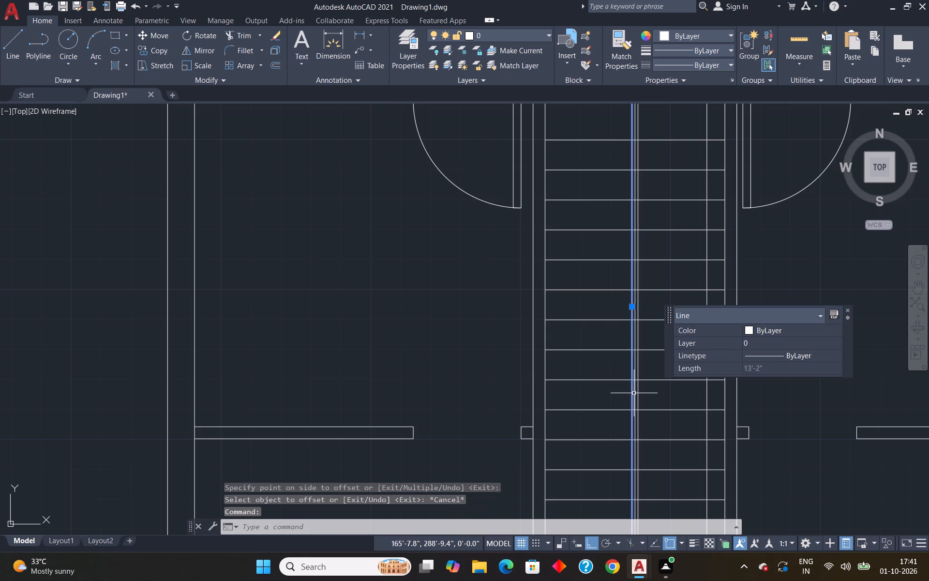
scroll(637, 392, "up", 4)
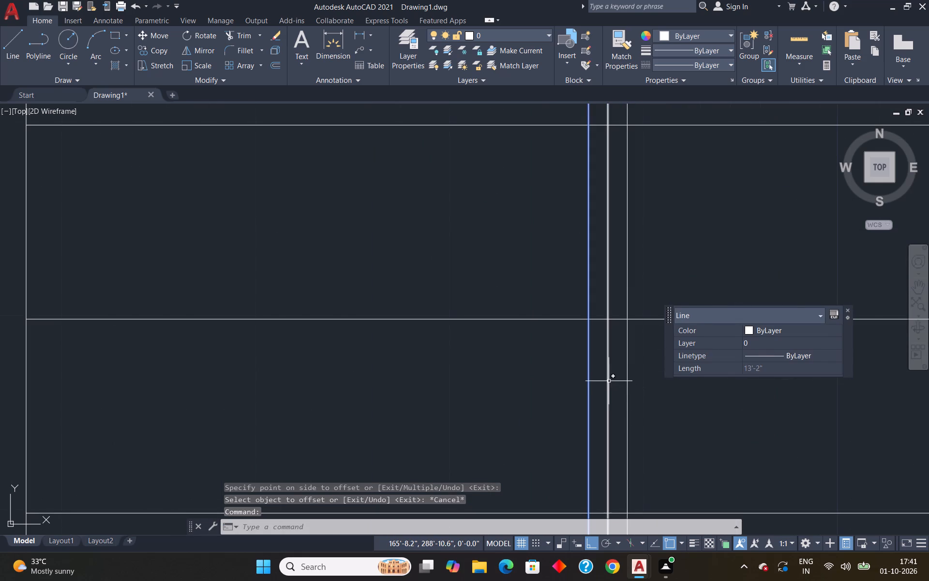
left_click(607, 379)
left_click(588, 377)
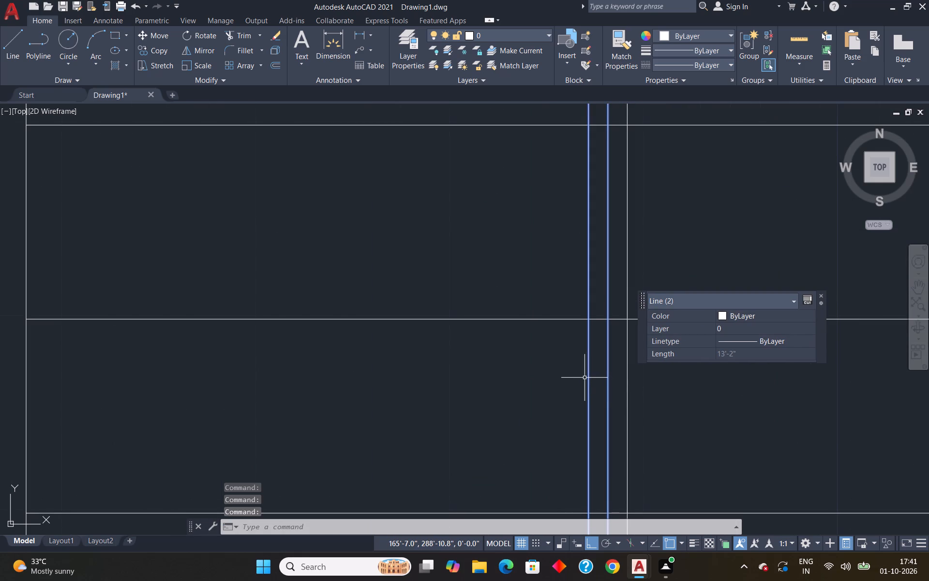
key("Escape")
key("Escape")
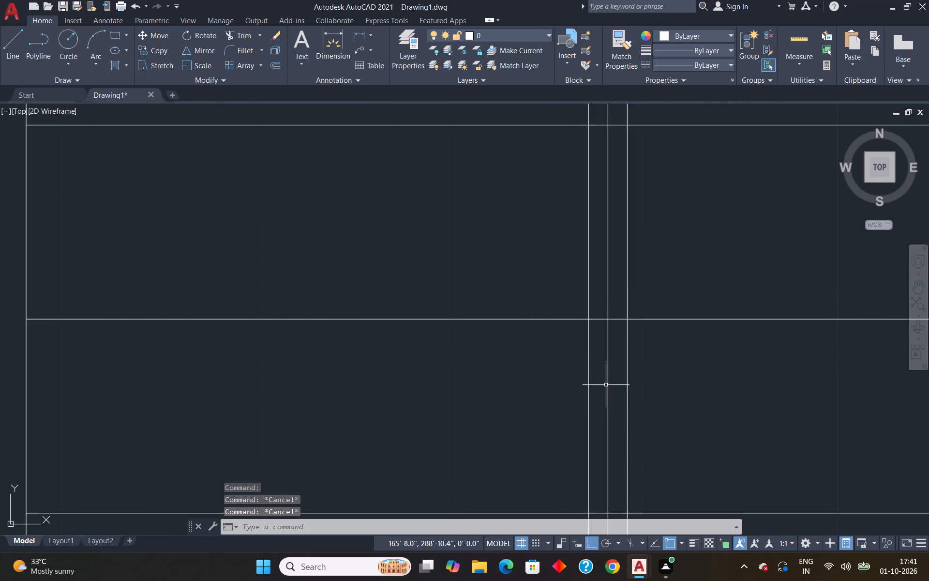
left_click(608, 390)
key("Delete")
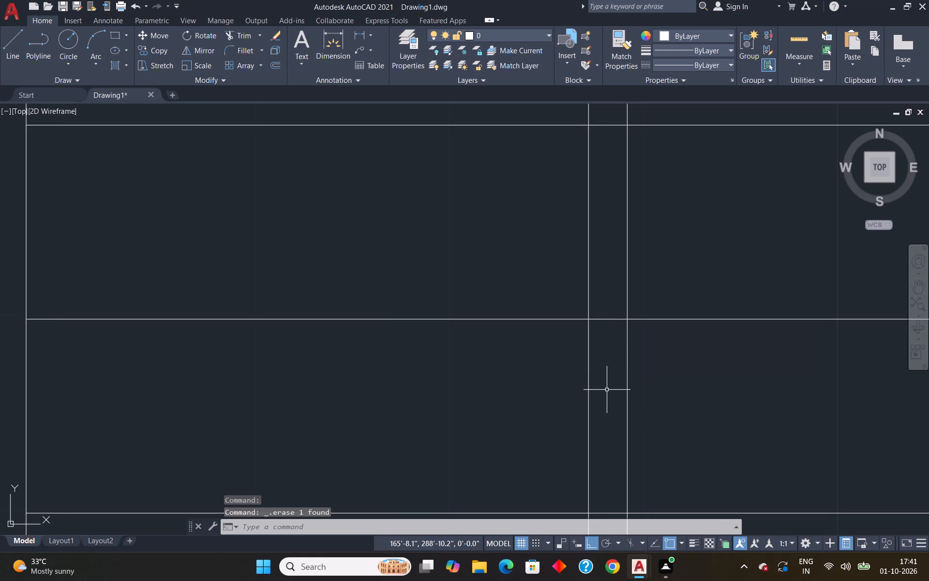
Trim the three uppermost tread lines where they cross the gap between the two divider edges.
scroll(605, 345, "down", 5)
scroll(604, 194, "up", 5)
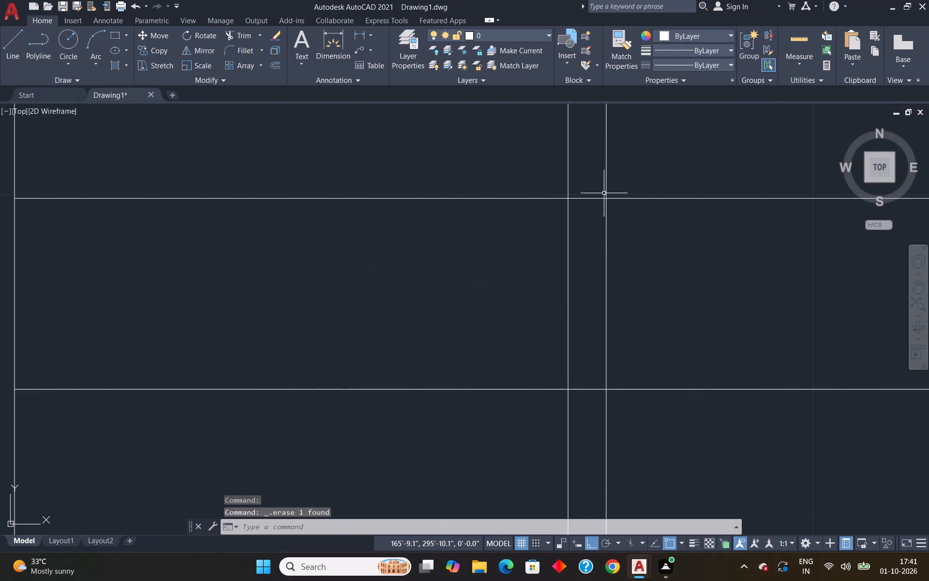
key("t")
key("r")
key("Return")
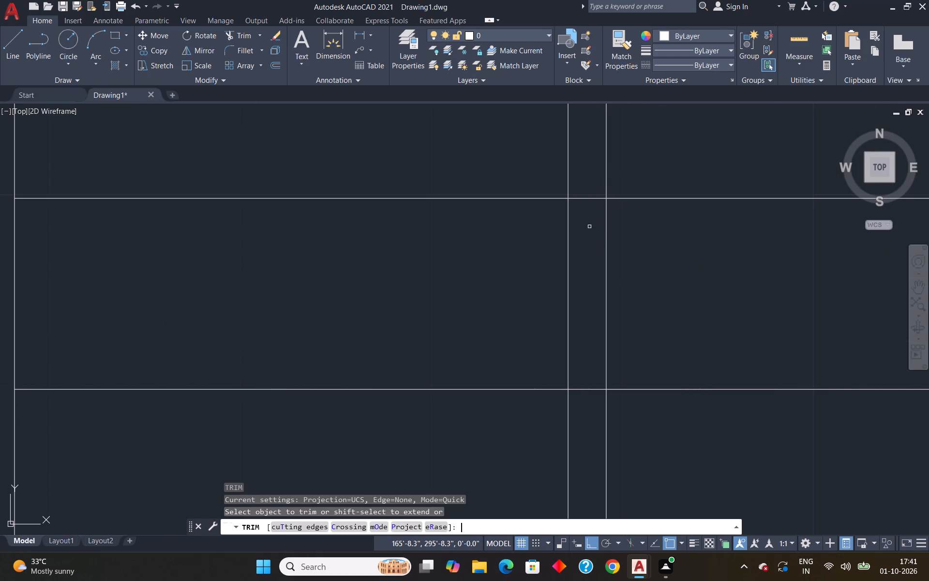
left_click_drag(585, 181, 582, 400)
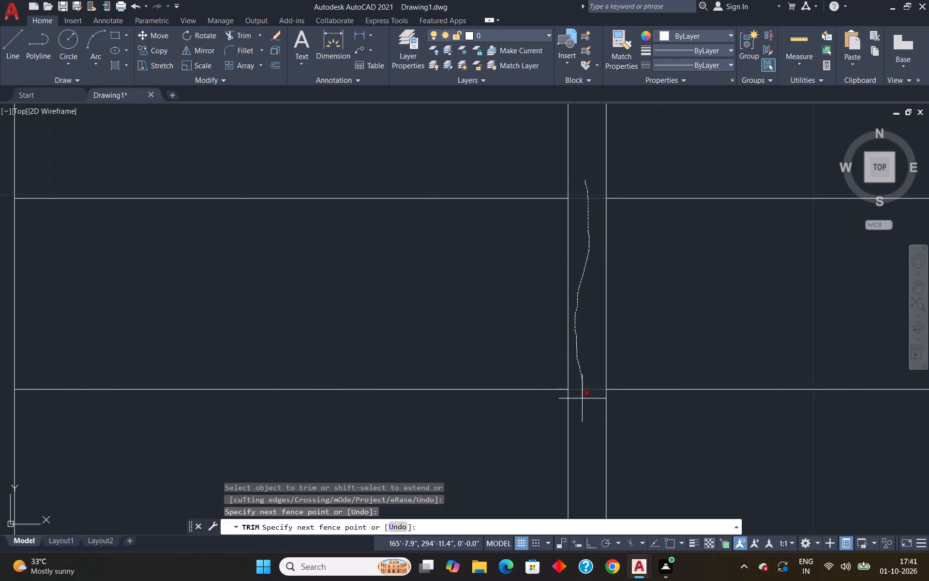
left_click_drag(582, 400, 581, 422)
scroll(580, 378, "down", 5)
scroll(576, 435, "up", 2)
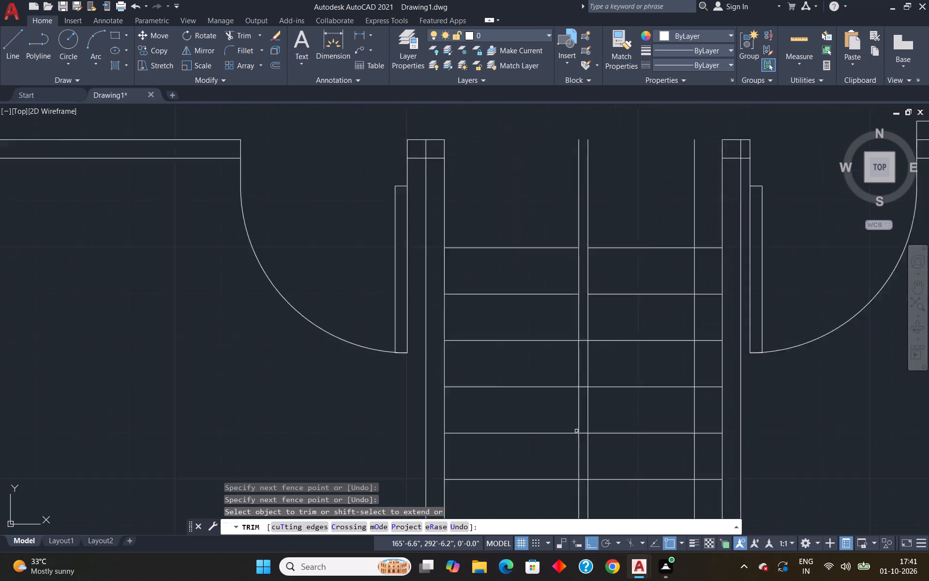
scroll(576, 431, "up", 3)
scroll(591, 349, "down", 3)
scroll(595, 278, "up", 2)
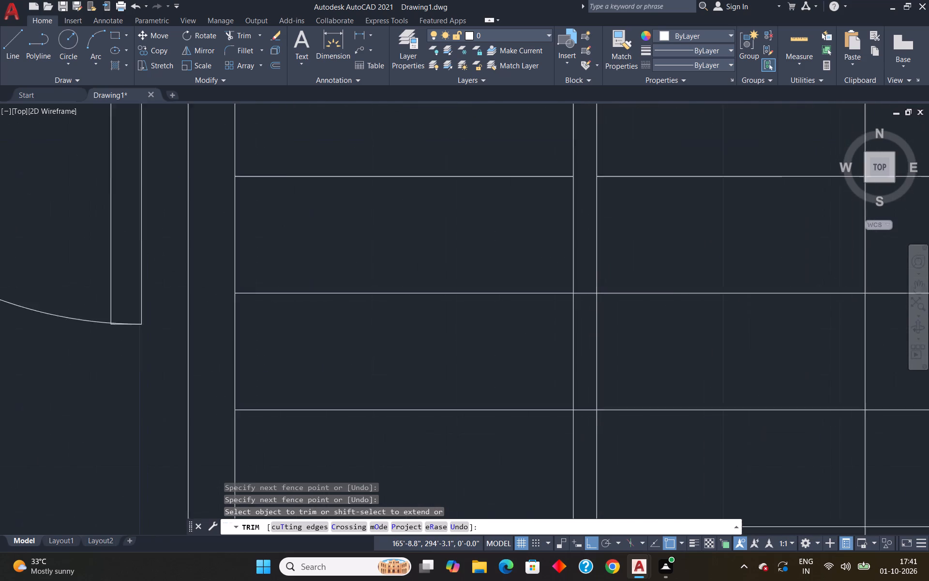
scroll(595, 278, "up", 2)
left_click(577, 319)
left_click_drag(576, 302, 577, 314)
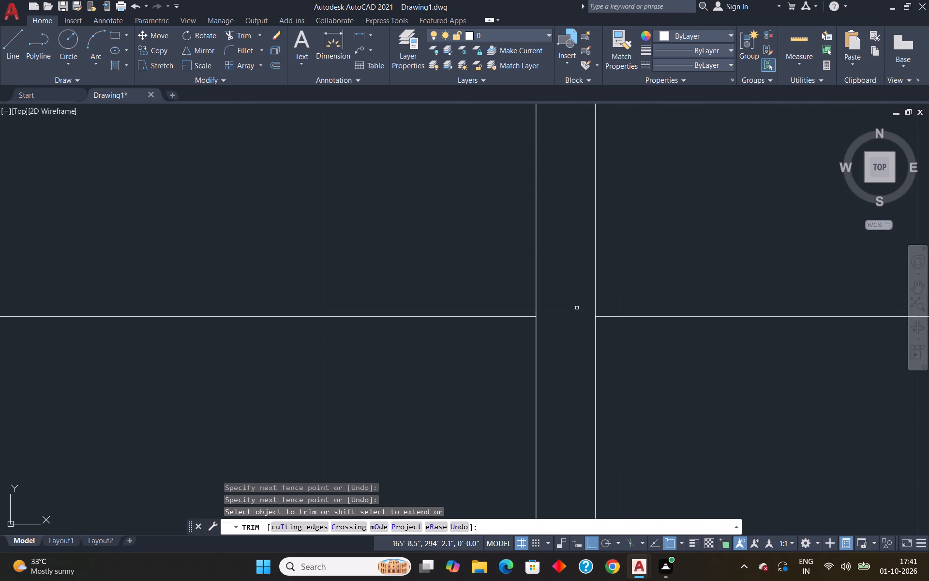
left_click_drag(577, 314, 577, 346)
Trim the fourth to eighth tread lines from the top out of the gap between the divider edges.
scroll(577, 347, "down", 5)
scroll(571, 391, "up", 3)
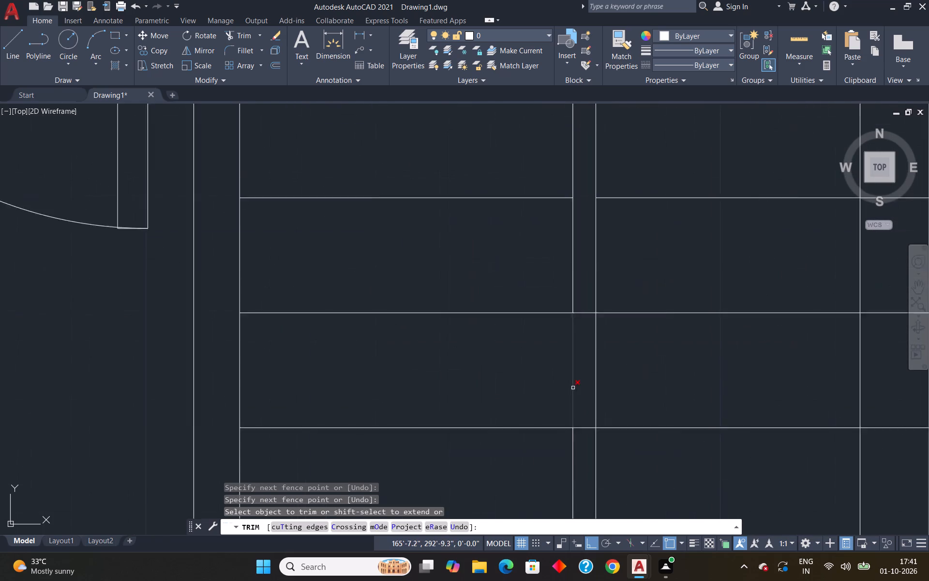
scroll(573, 387, "up", 1)
left_click_drag(591, 241, 592, 434)
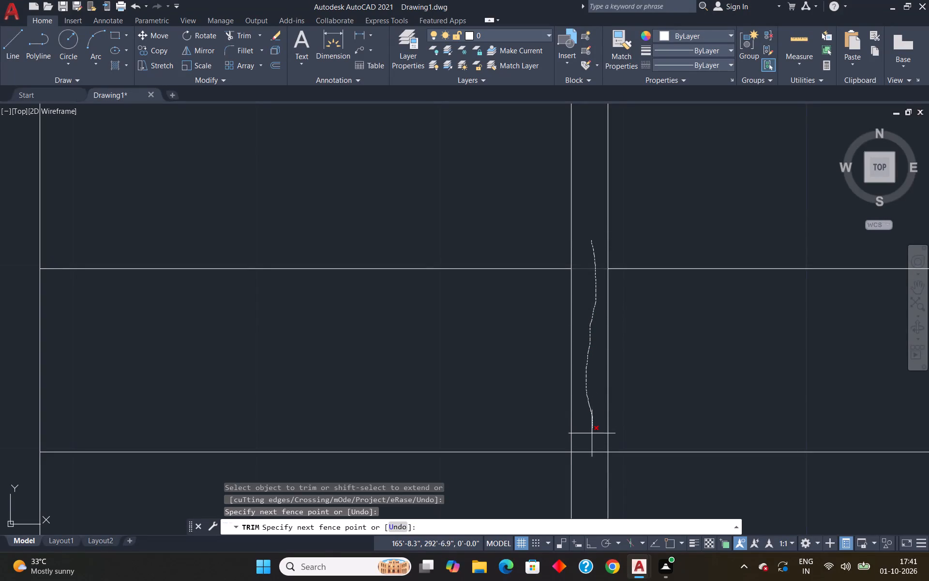
left_click_drag(592, 434, 592, 479)
scroll(585, 445, "down", 5)
scroll(583, 474, "up", 2)
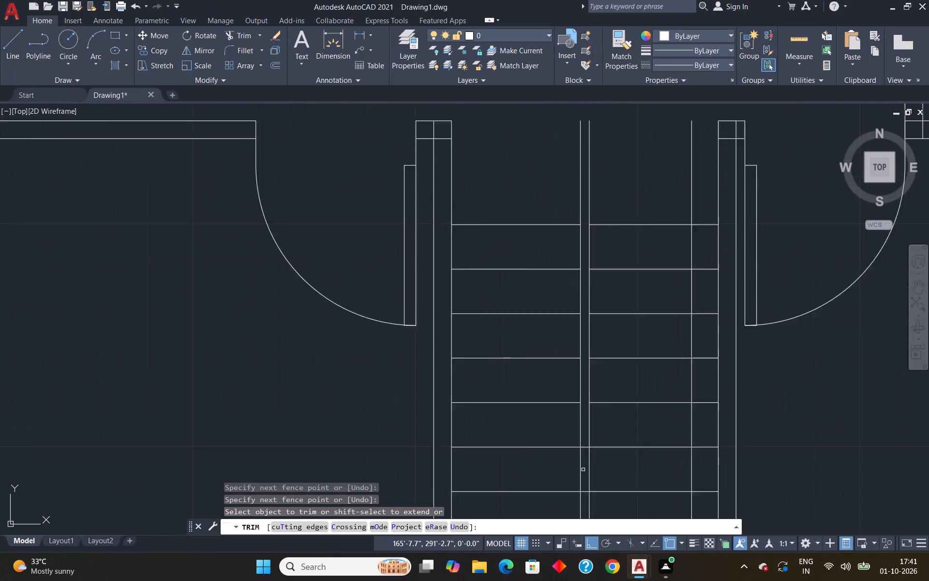
scroll(583, 470, "up", 1)
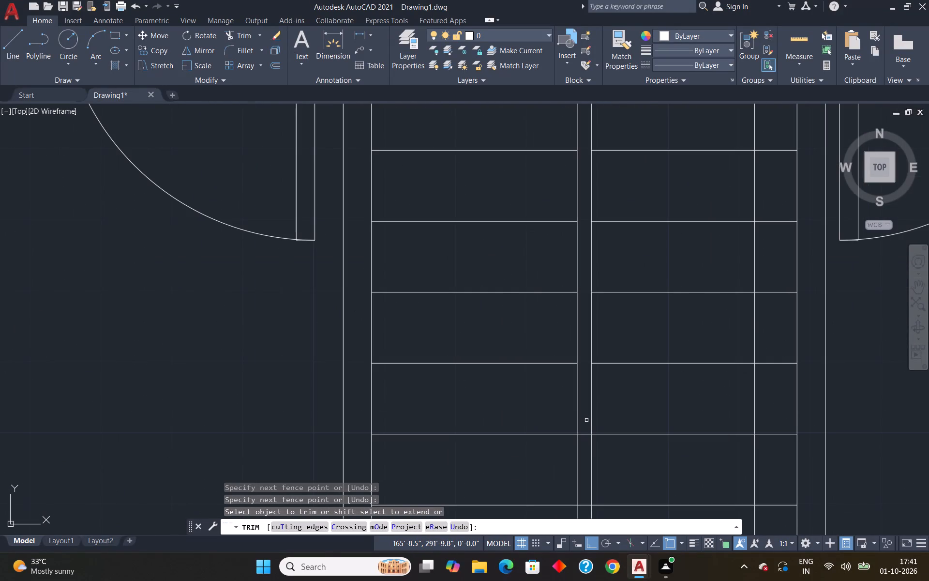
left_click_drag(586, 420, 587, 467)
scroll(584, 455, "down", 5)
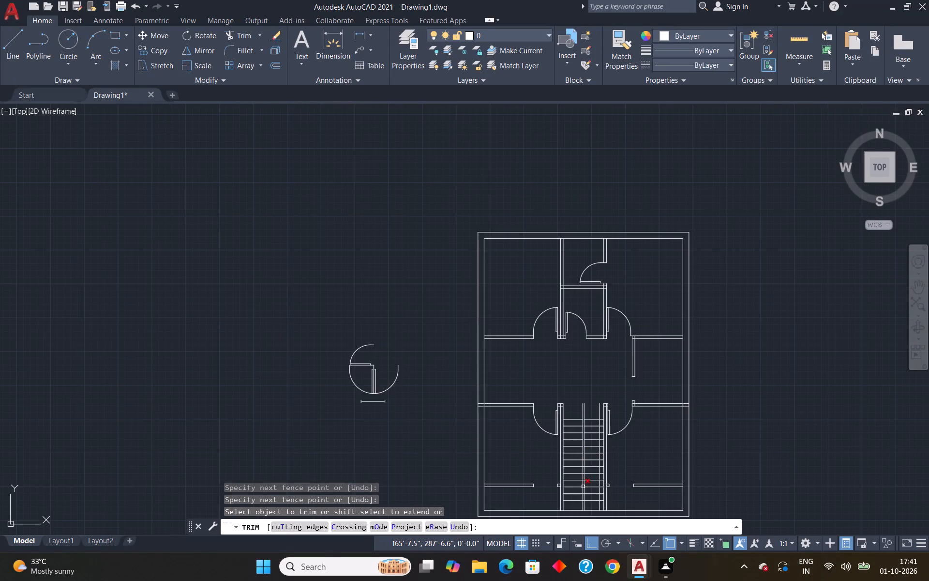
scroll(583, 487, "up", 4)
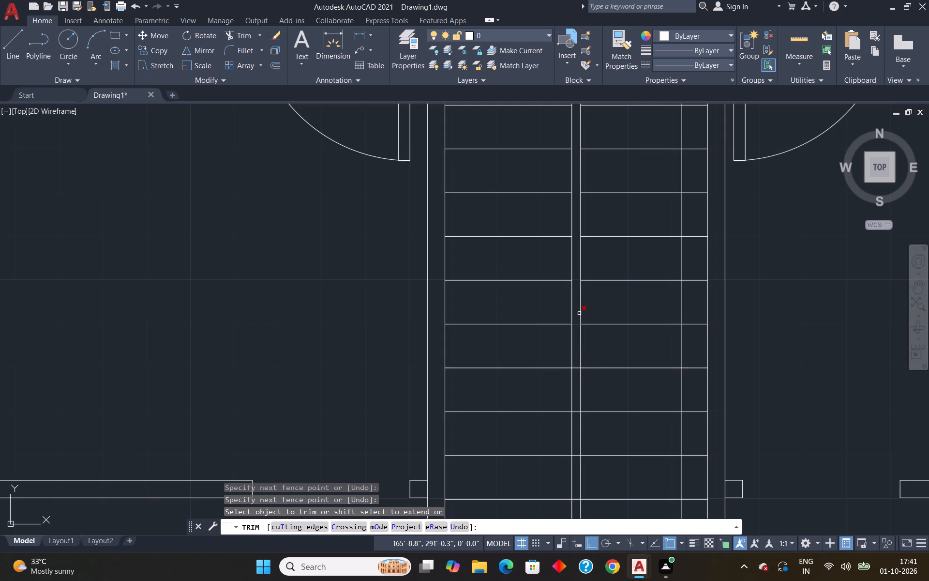
left_click_drag(576, 322, 576, 352)
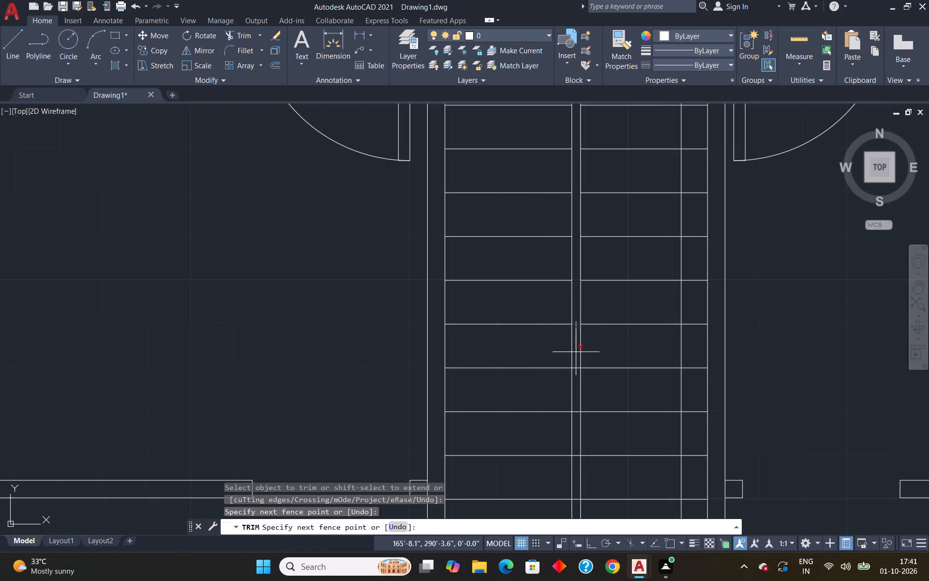
left_click_drag(576, 352, 576, 388)
Trim the remaining five tread lines near the staircase's bottom out of the gap between the divider edges.
scroll(571, 409, "down", 1)
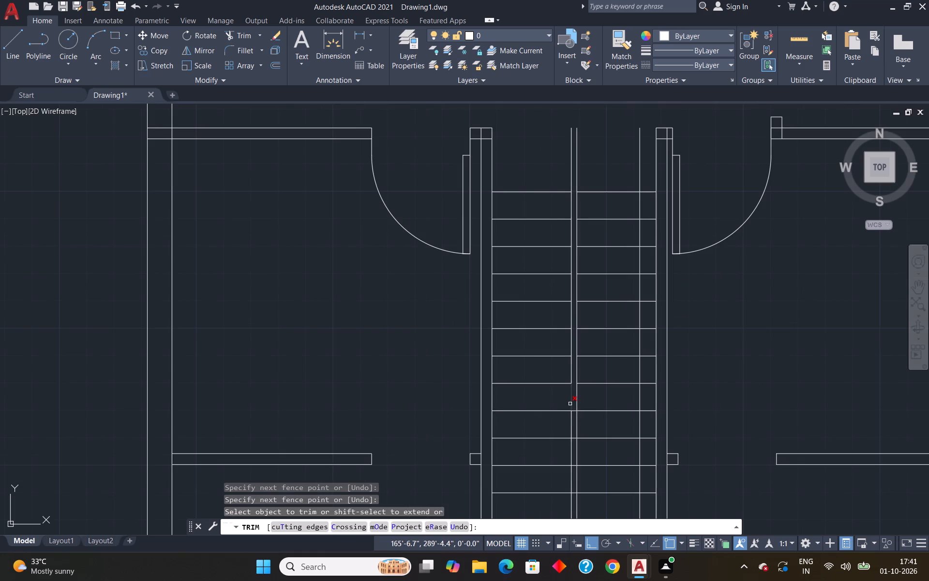
scroll(577, 405, "up", 3)
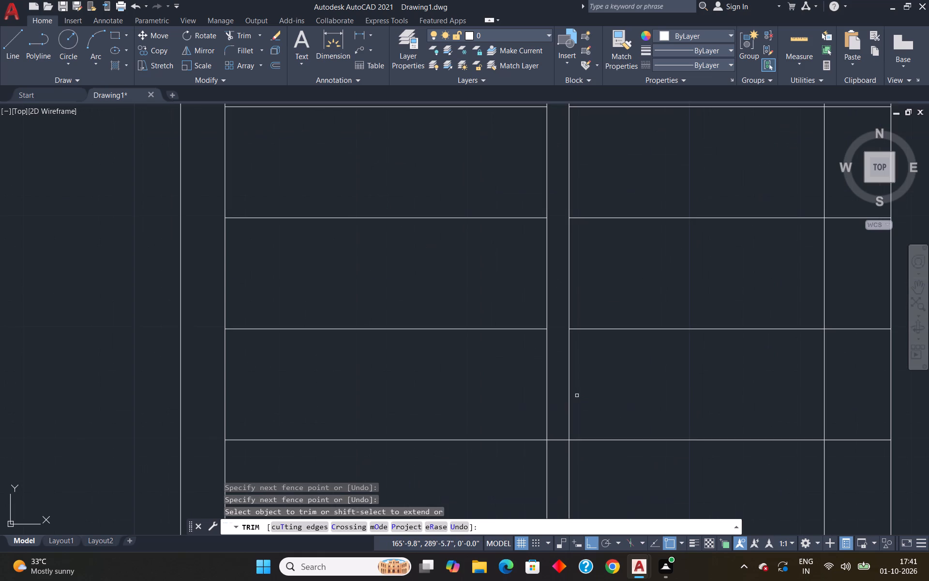
left_click(561, 439)
scroll(561, 435, "down", 5)
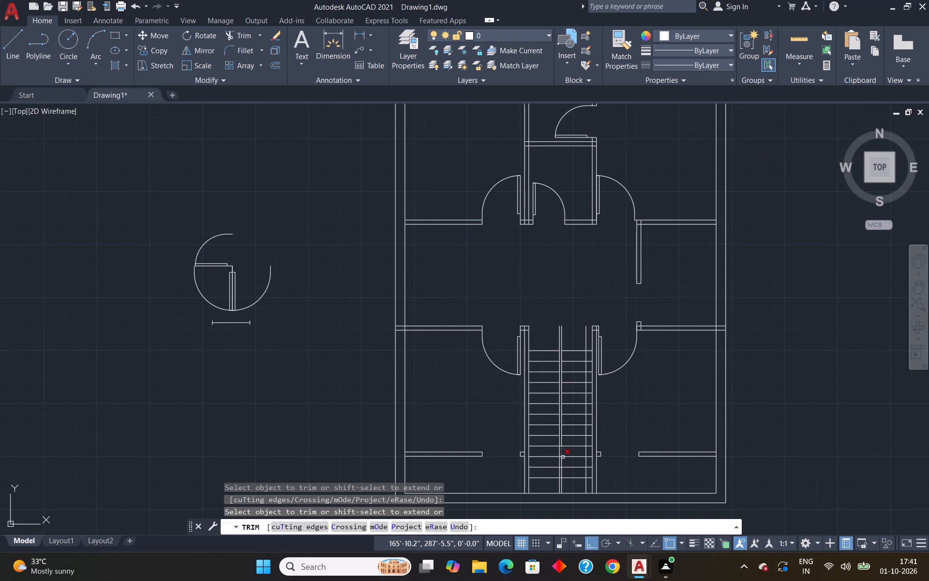
scroll(563, 458, "up", 4)
left_click_drag(539, 380, 540, 409)
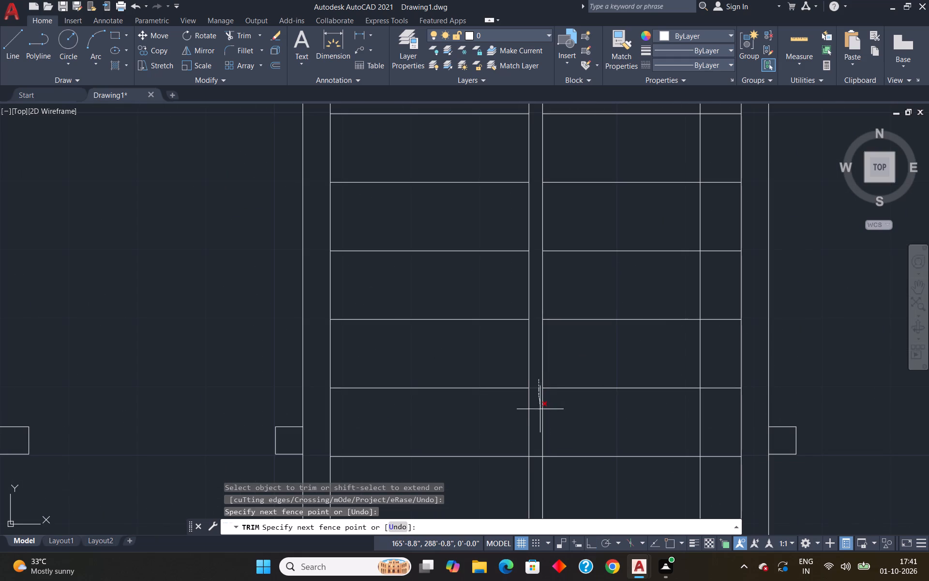
left_click_drag(540, 409, 540, 411)
left_click_drag(536, 449, 536, 476)
scroll(543, 452, "down", 3)
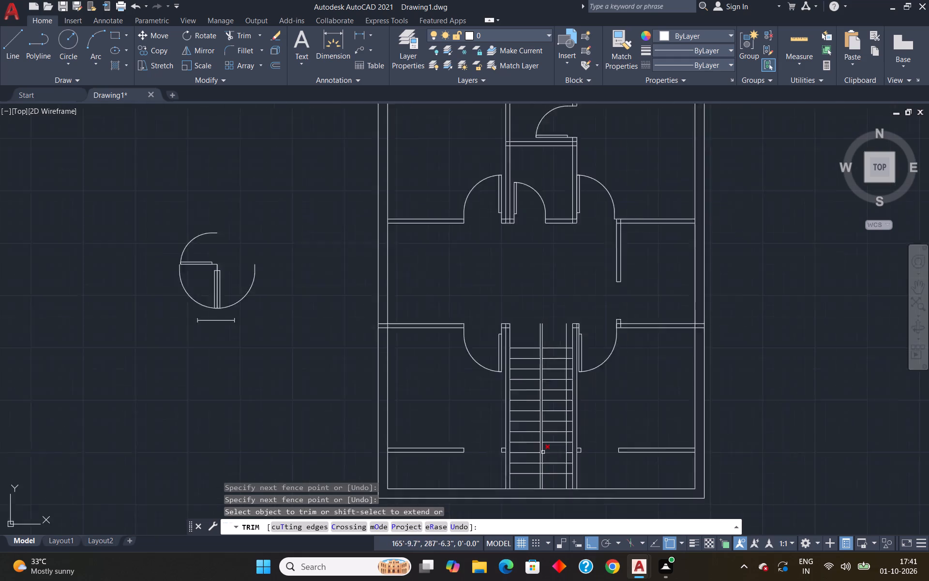
scroll(543, 452, "down", 2)
scroll(535, 473, "up", 4)
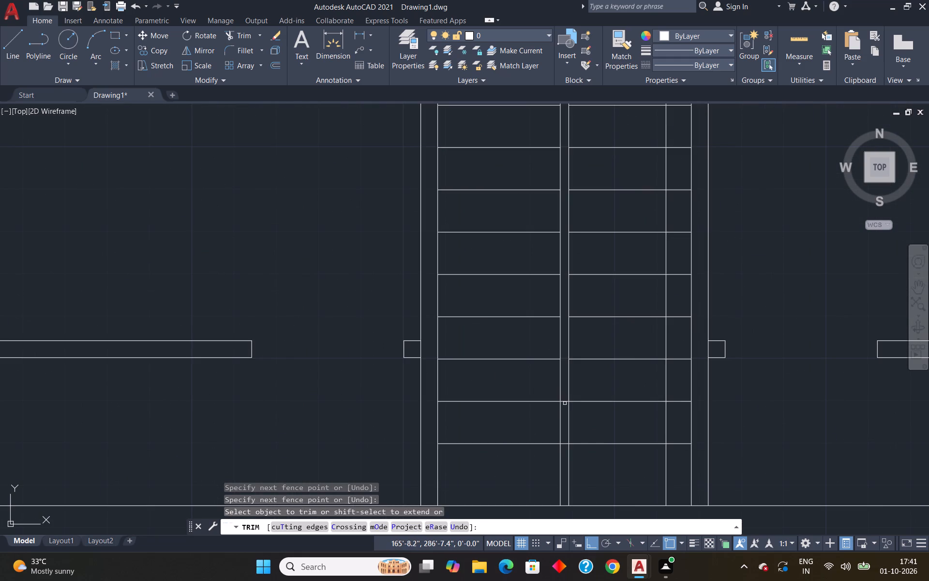
left_click_drag(565, 401, 566, 392)
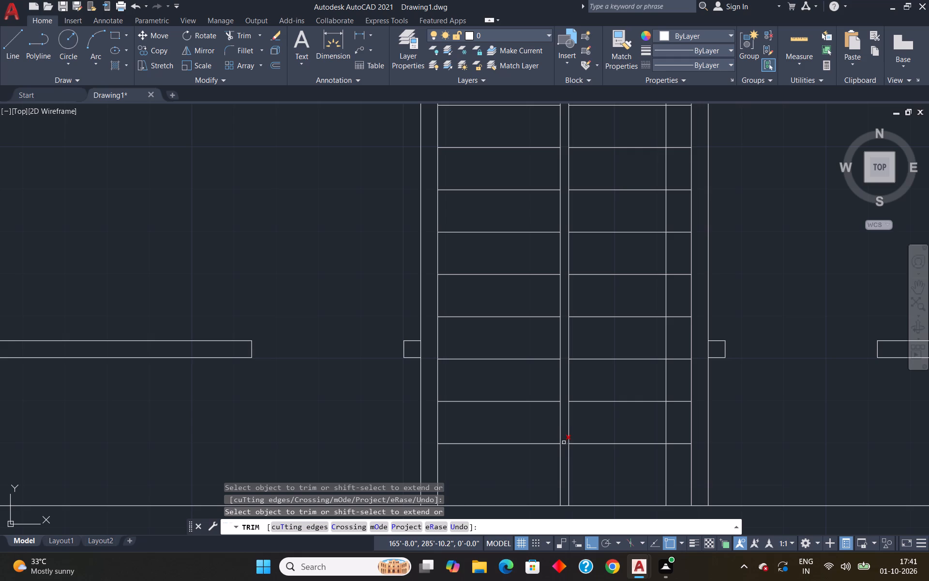
left_click(565, 445)
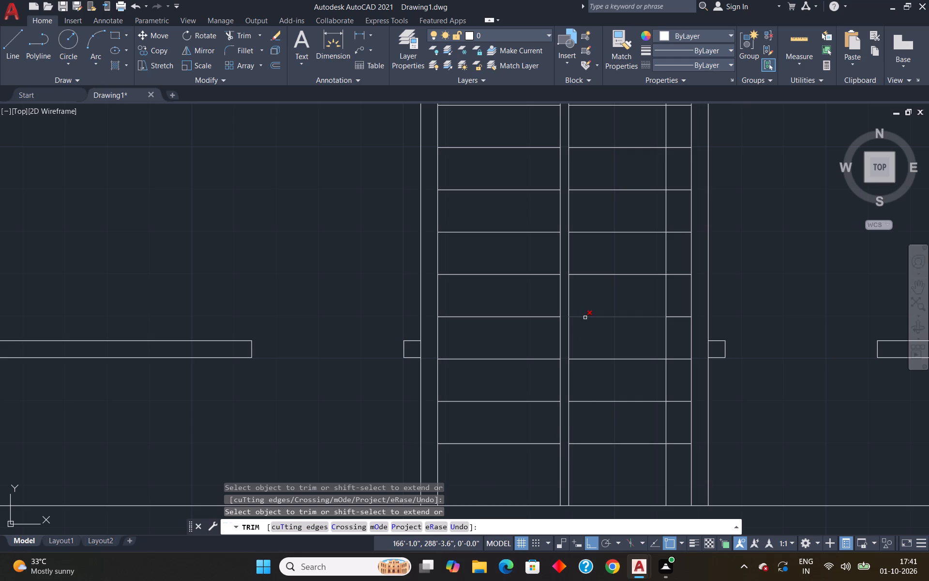
key("Escape")
Trim off both divider edges where they extend above the staircase's top tread.
scroll(601, 214, "down", 3)
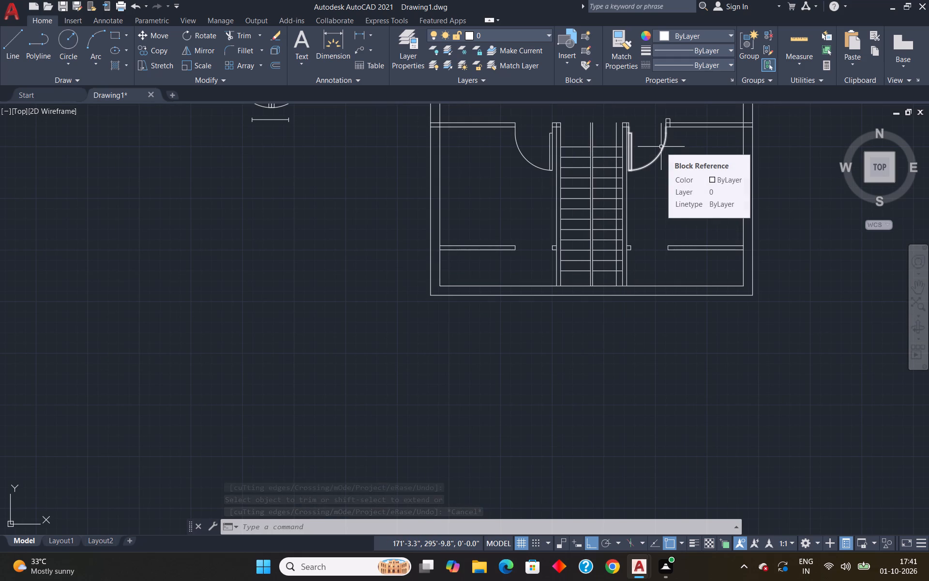
type("tr")
key("Return")
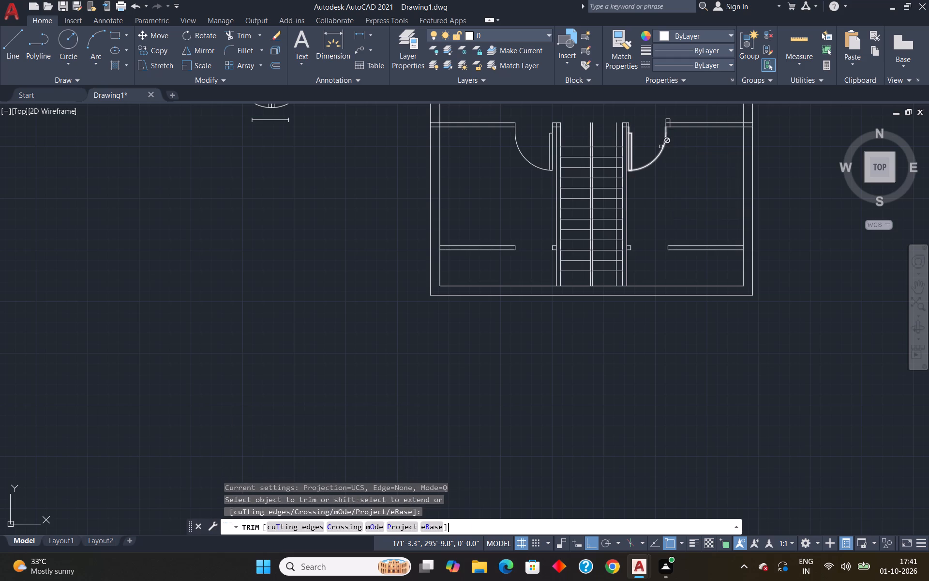
left_click_drag(605, 135, 580, 138)
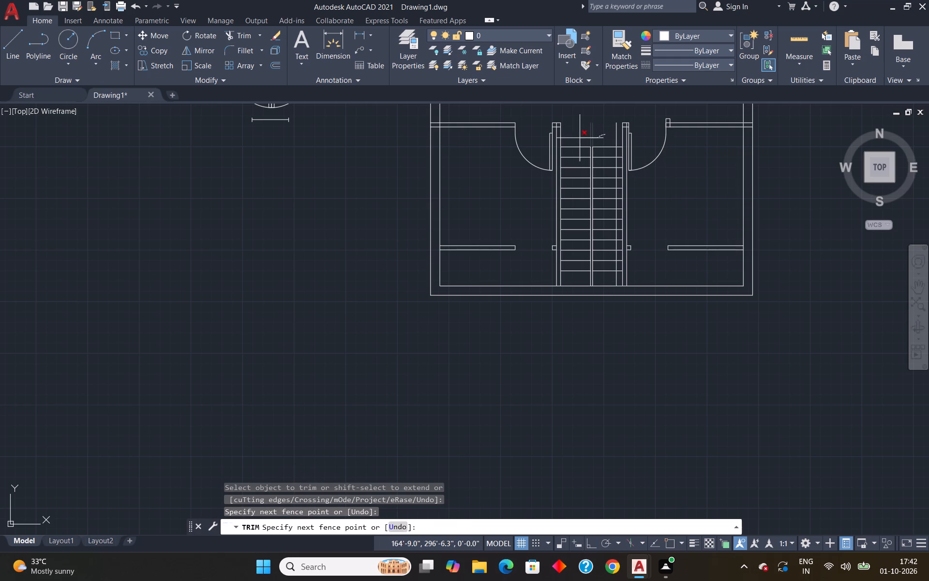
left_click_drag(580, 138, 578, 138)
key("Escape")
Draw a short line joining the two divider edges at the top tread to close the divider.
key("l")
key("Return")
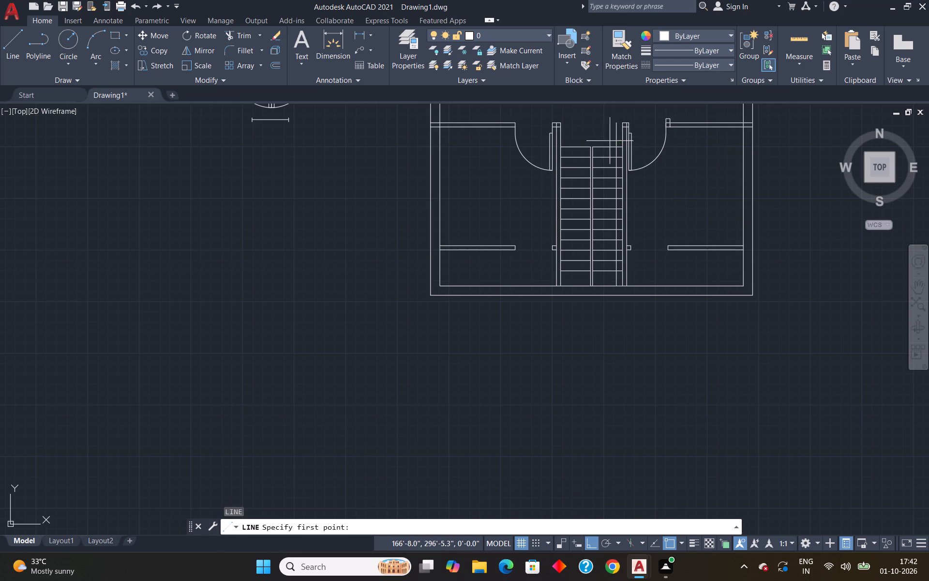
scroll(581, 147, "up", 4)
left_click(622, 149)
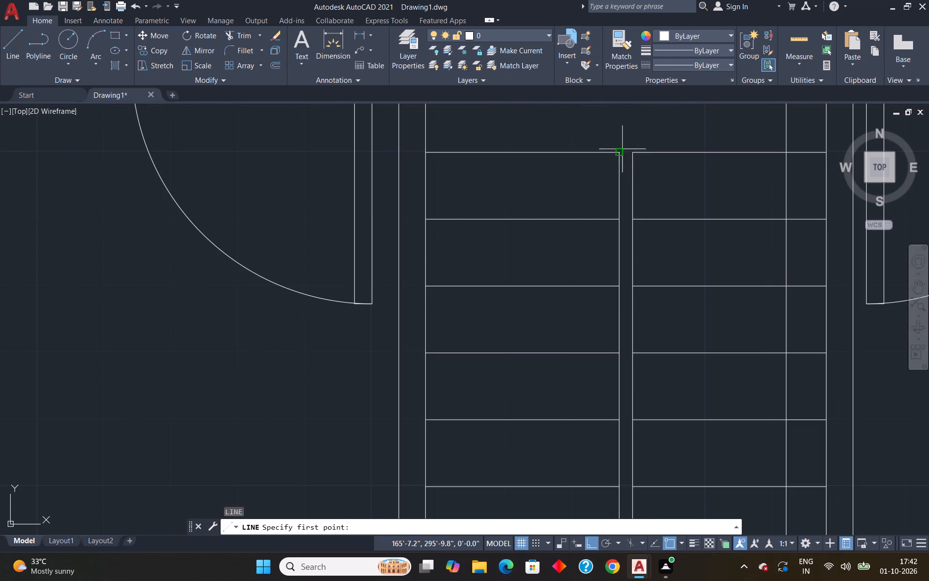
left_click(637, 149)
key("Escape")
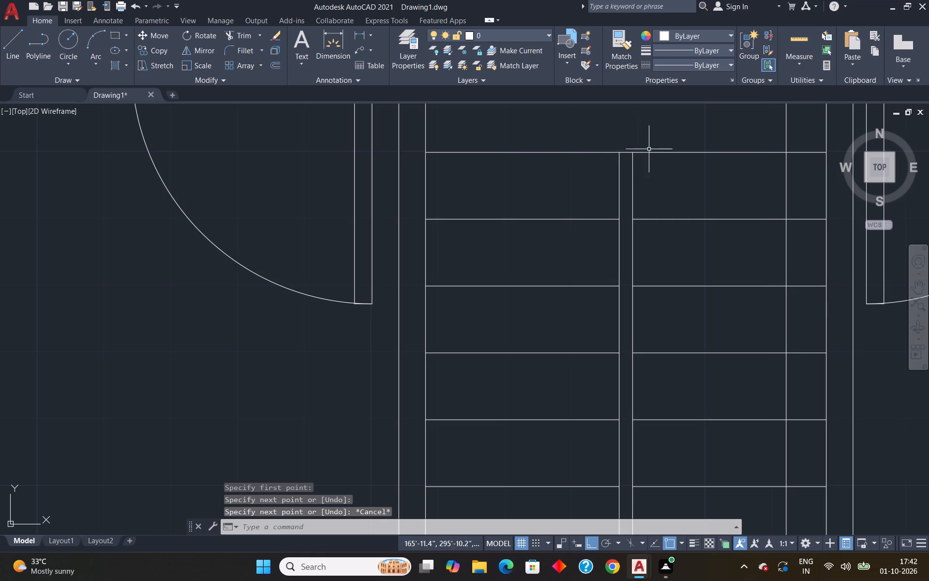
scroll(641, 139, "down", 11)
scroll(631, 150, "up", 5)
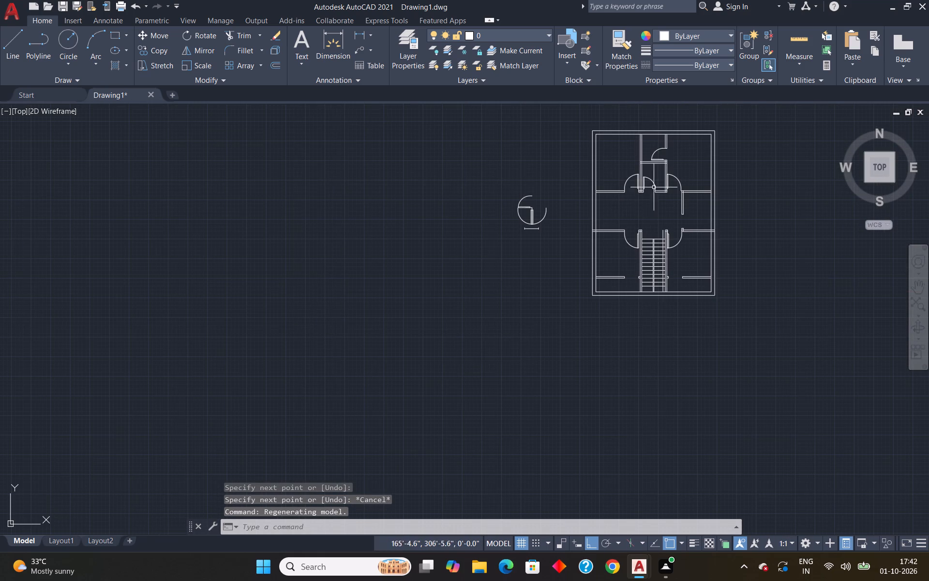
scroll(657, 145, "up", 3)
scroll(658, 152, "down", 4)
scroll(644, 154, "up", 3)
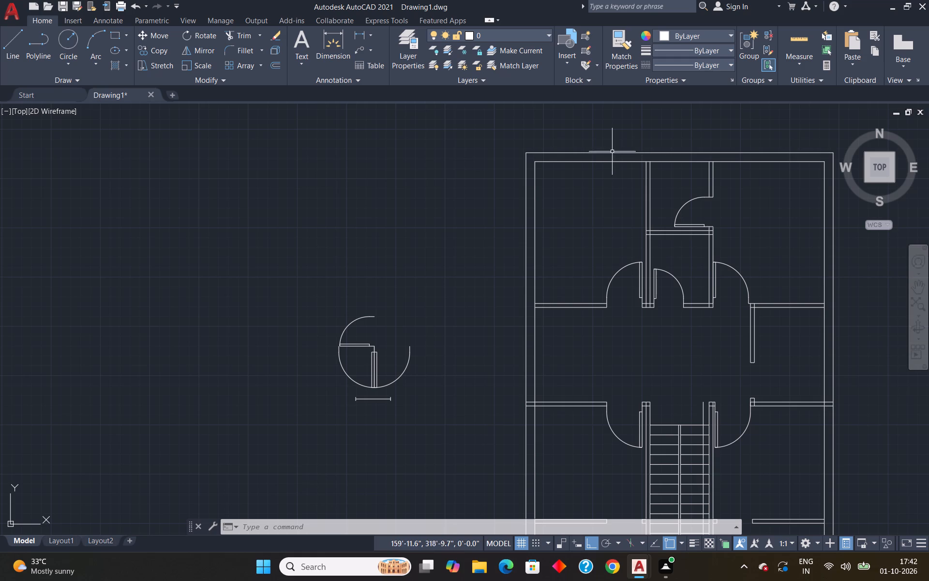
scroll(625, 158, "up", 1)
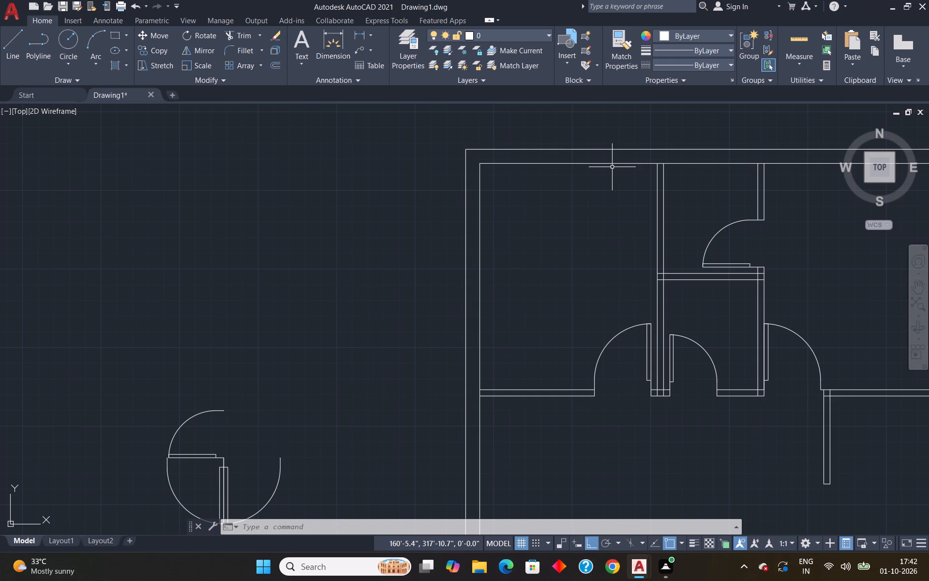
Draw a 4' wide window outline across the top outer wall of the upper-left room, starting 2'8.5" left of the partition.
key("l")
key("Return")
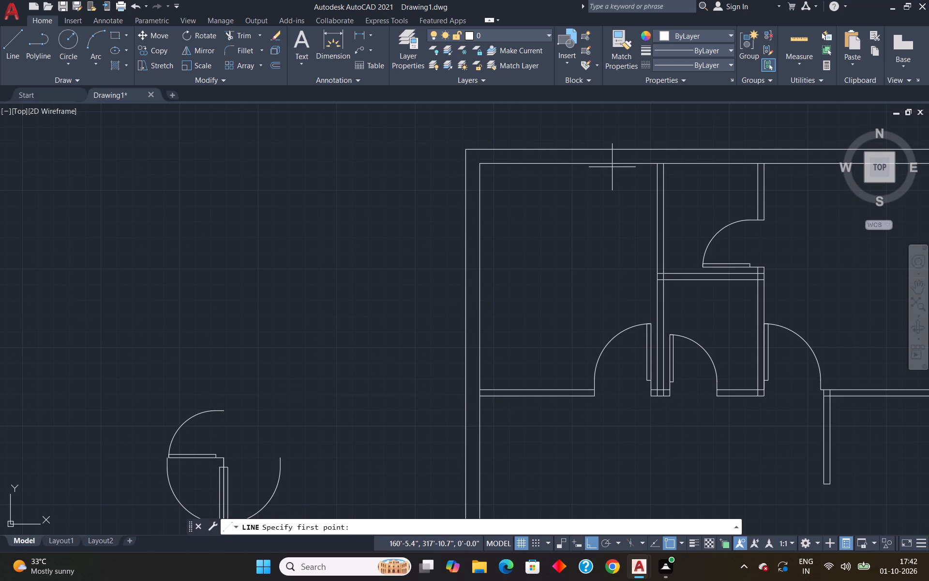
type("tk")
key("Return")
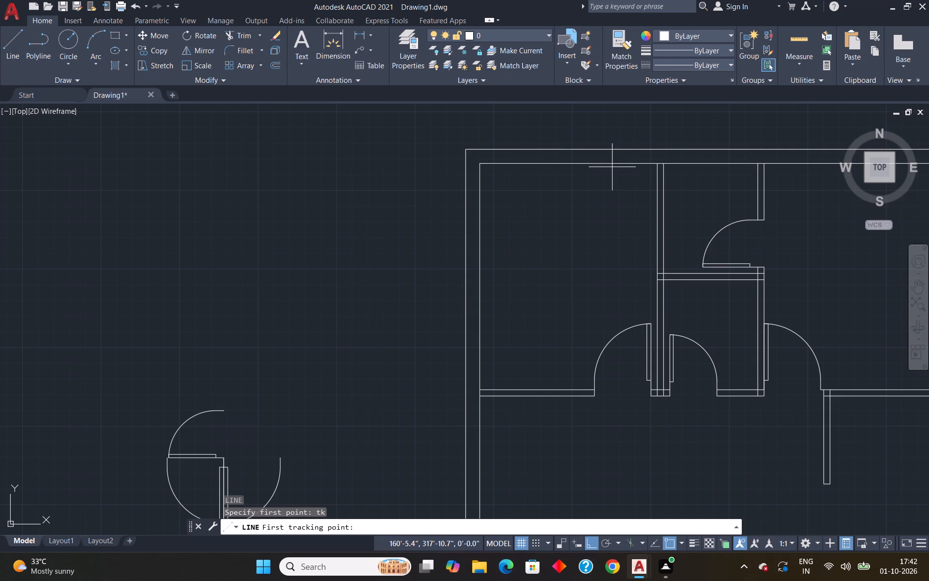
left_click(656, 166)
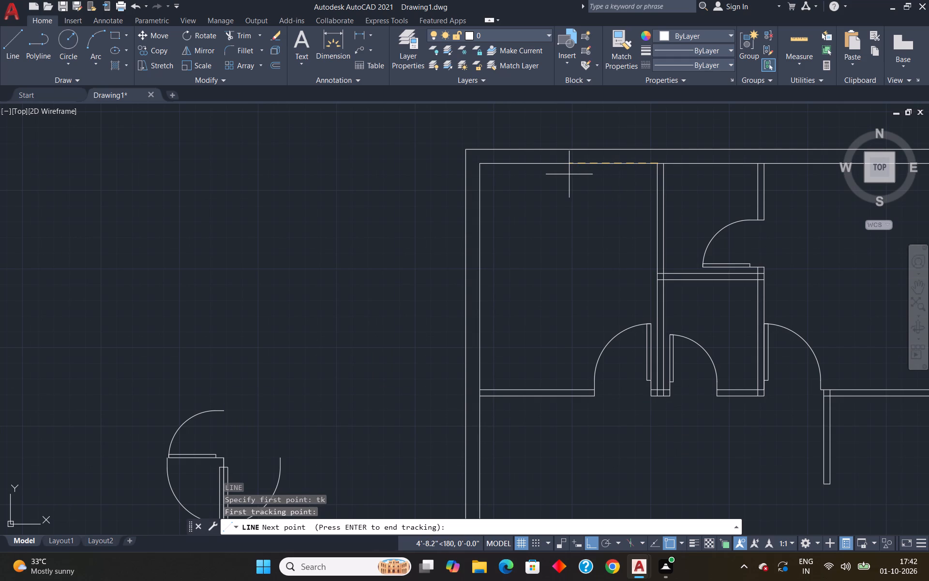
type("2'")
type("8.5\"")
key("Return")
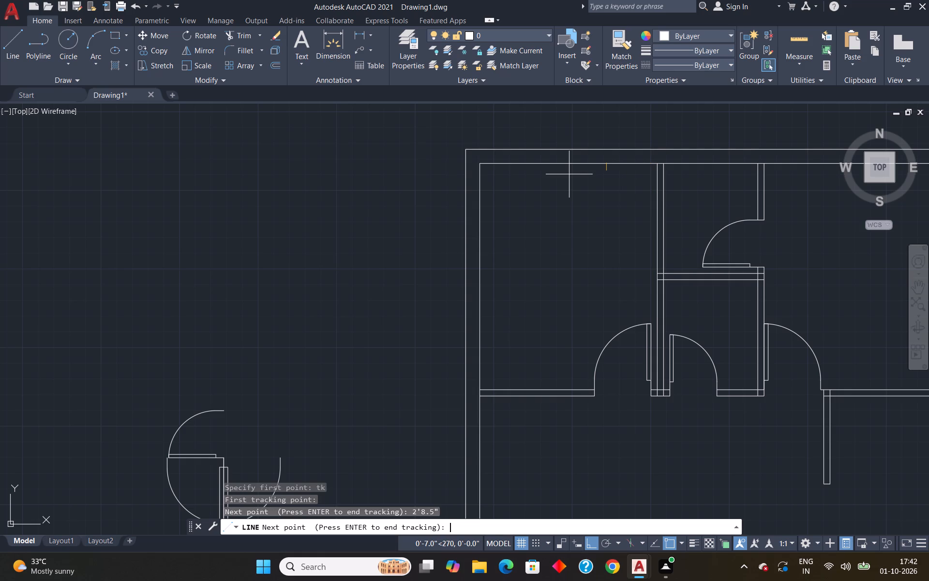
key("Return")
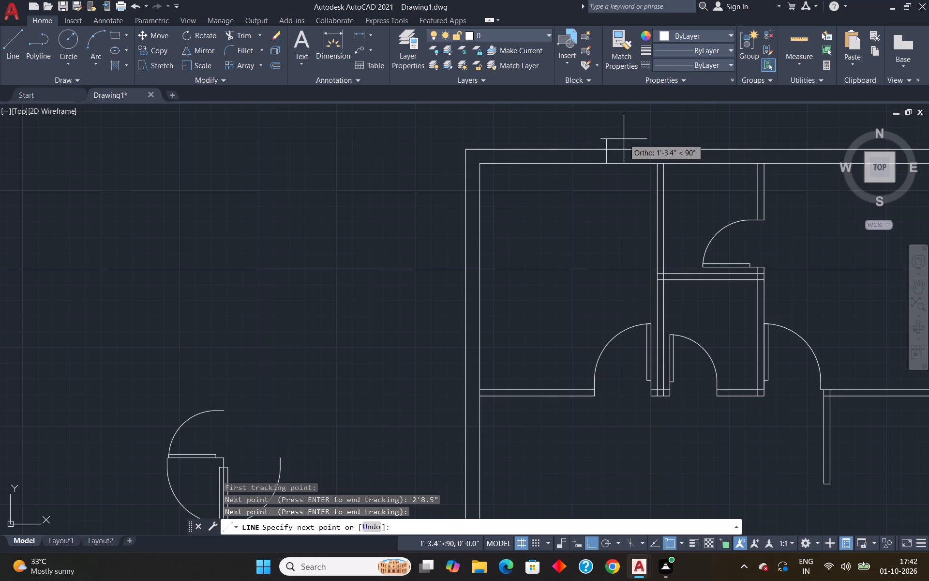
left_click(612, 148)
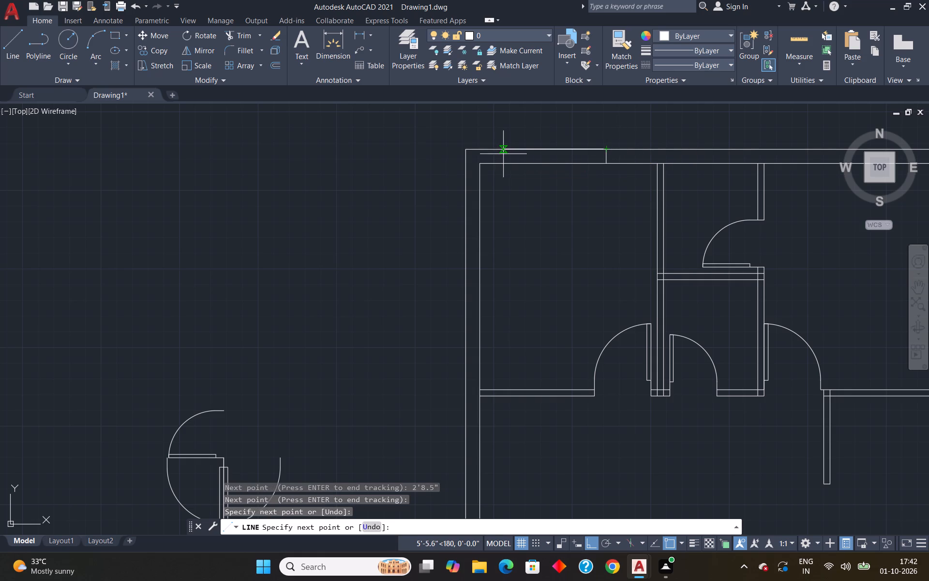
type("4'")
key("Return")
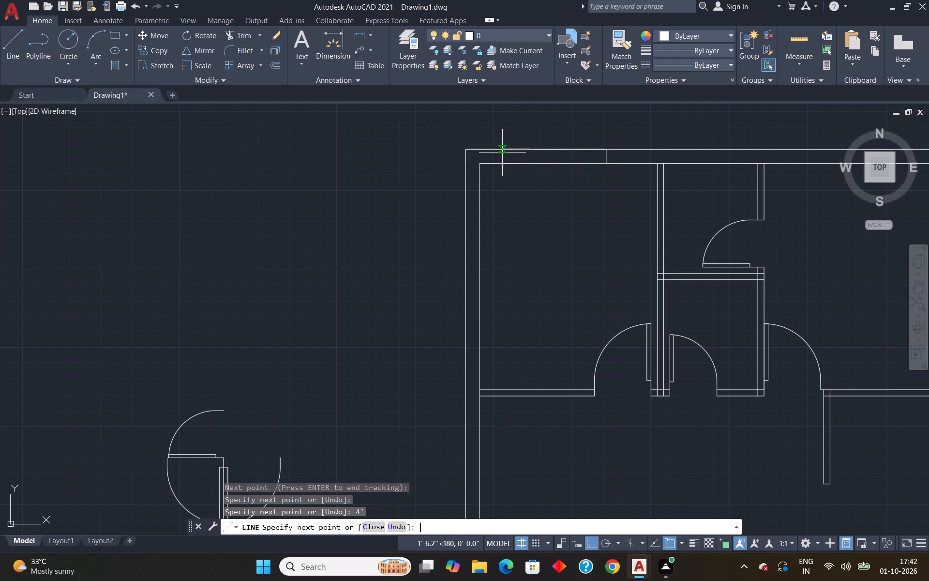
left_click(533, 166)
key("Escape")
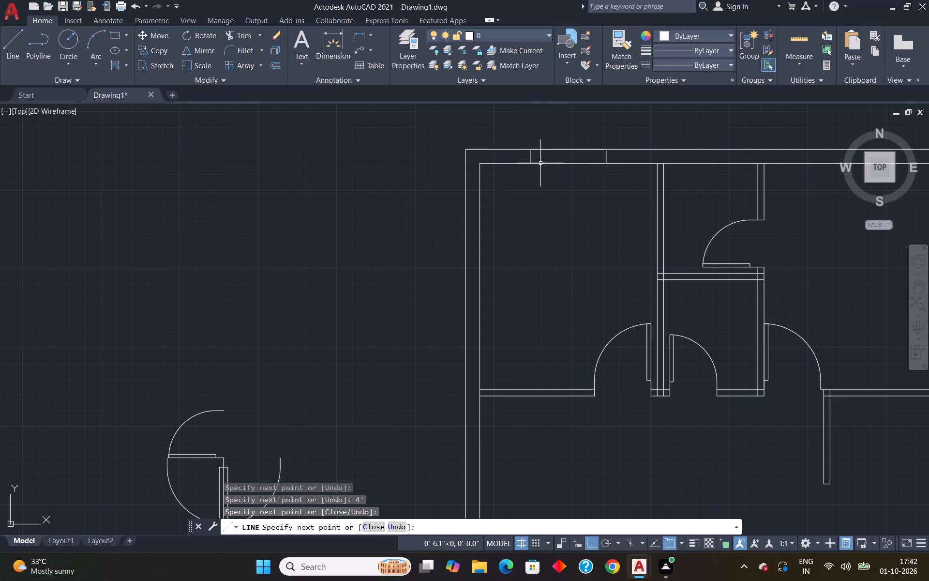
Draw a 2' wide window outline across the top wall of the small middle room, starting 18" right of its left partition.
scroll(629, 141, "down", 4)
scroll(661, 145, "up", 4)
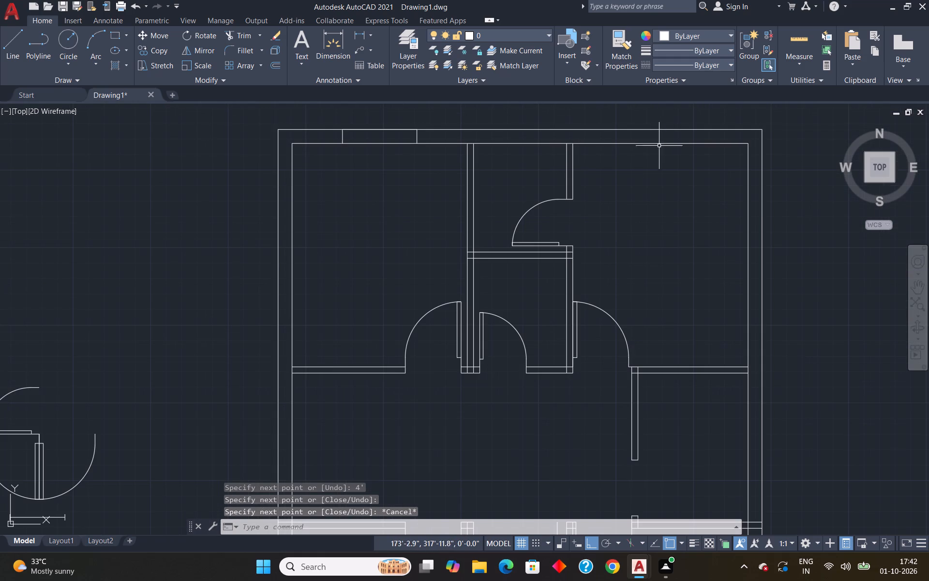
key("l")
key("Return")
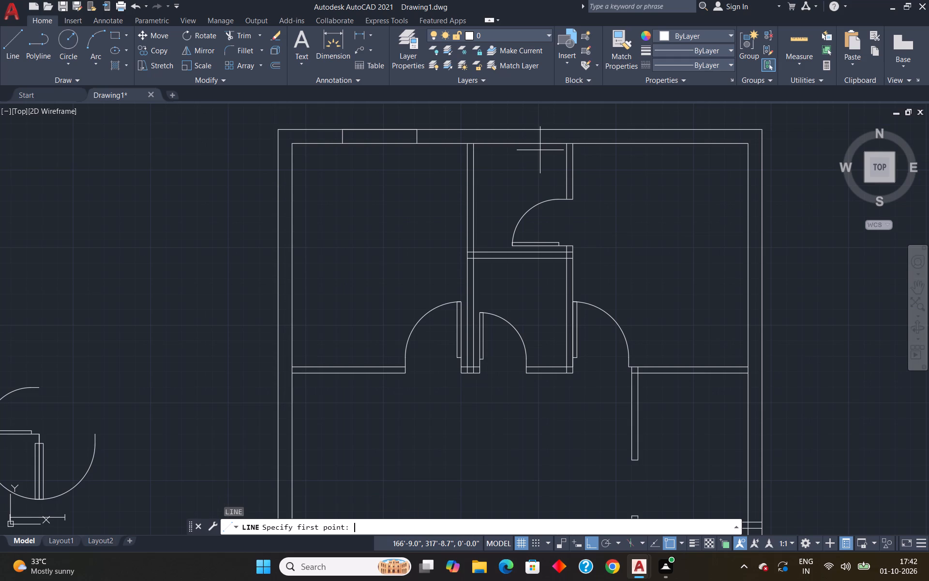
type("tk")
key("Return")
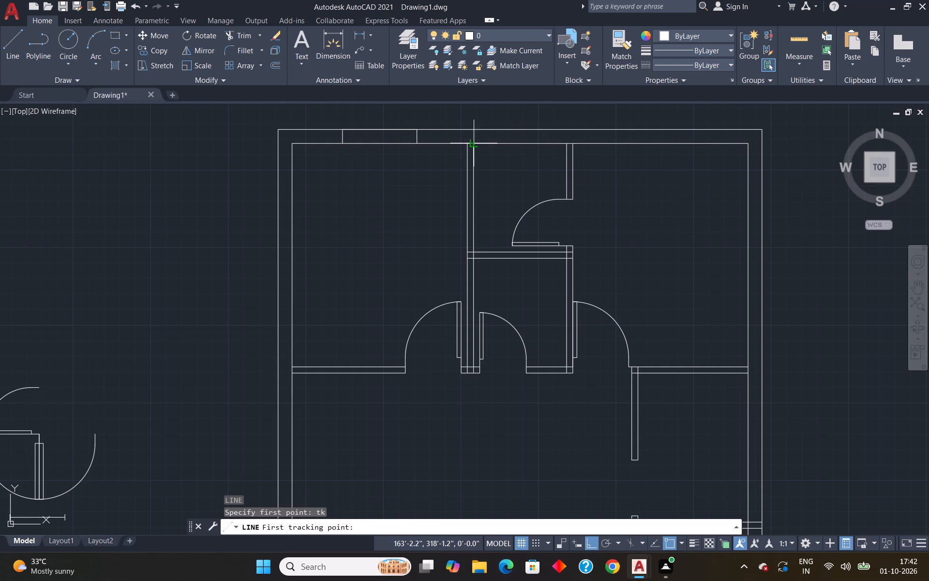
left_click(477, 144)
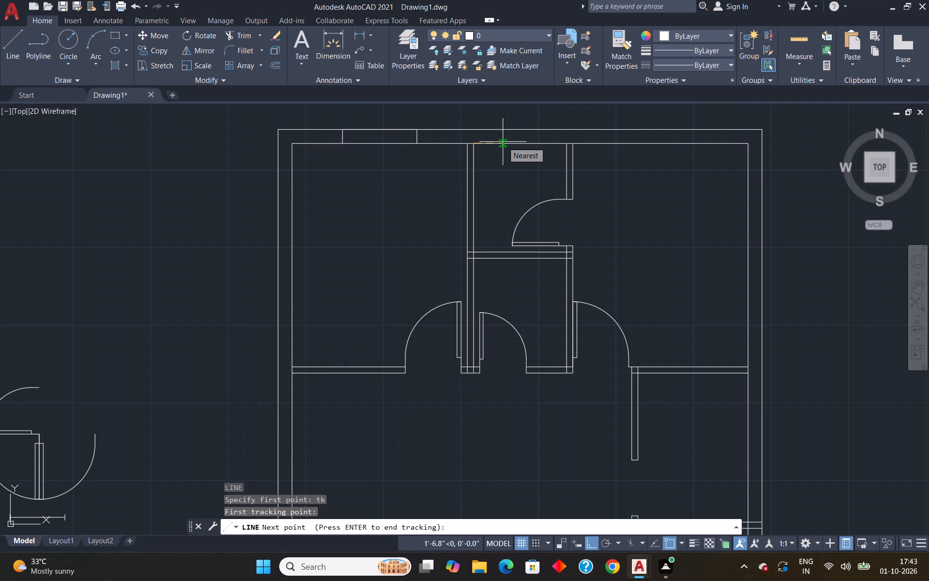
type("18\"")
key("Return")
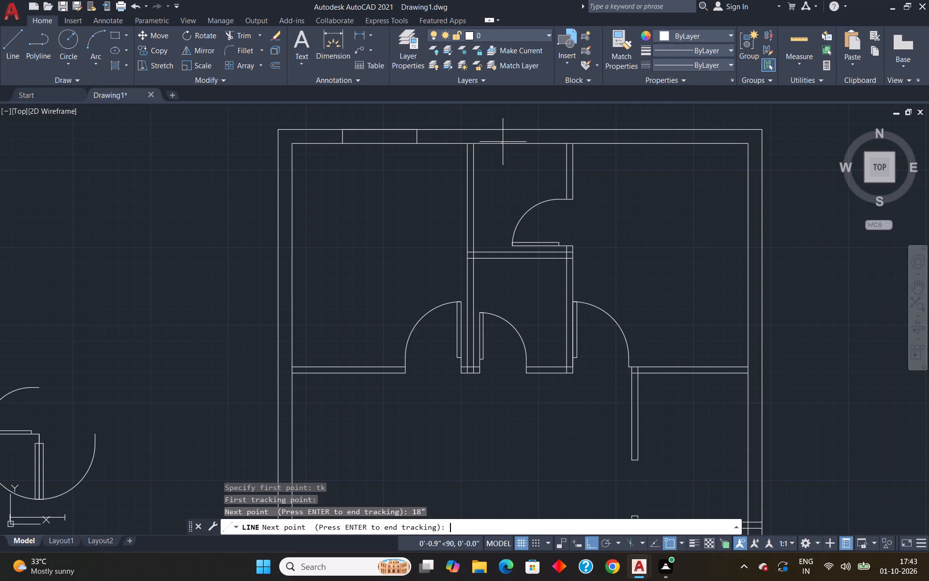
key("Return")
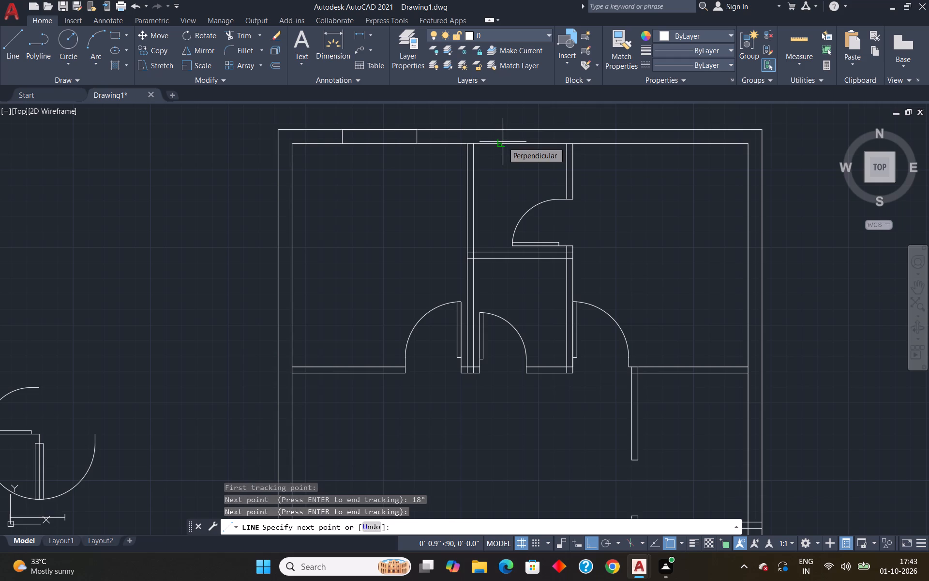
left_click(502, 132)
type("2\"")
key("BackSpace")
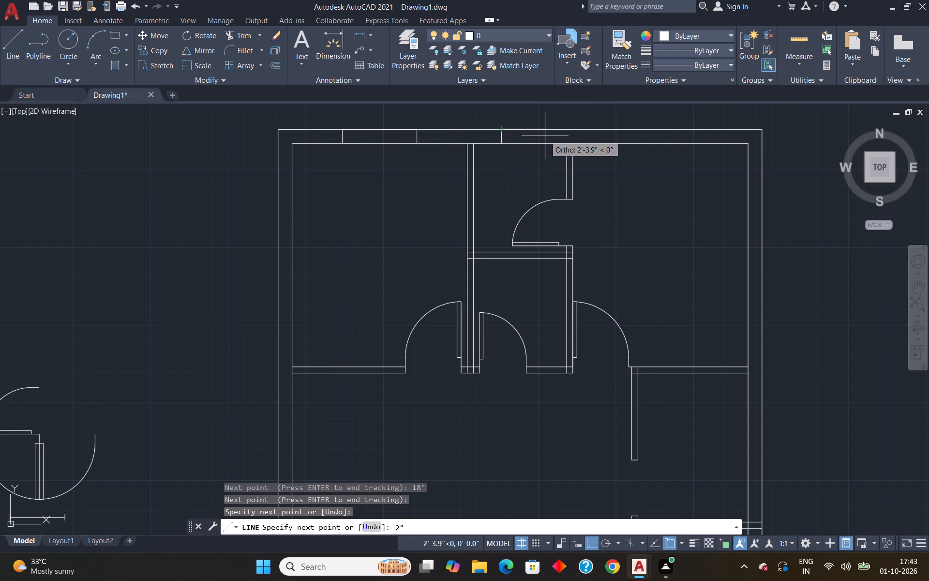
key("apostrophe")
key("Return")
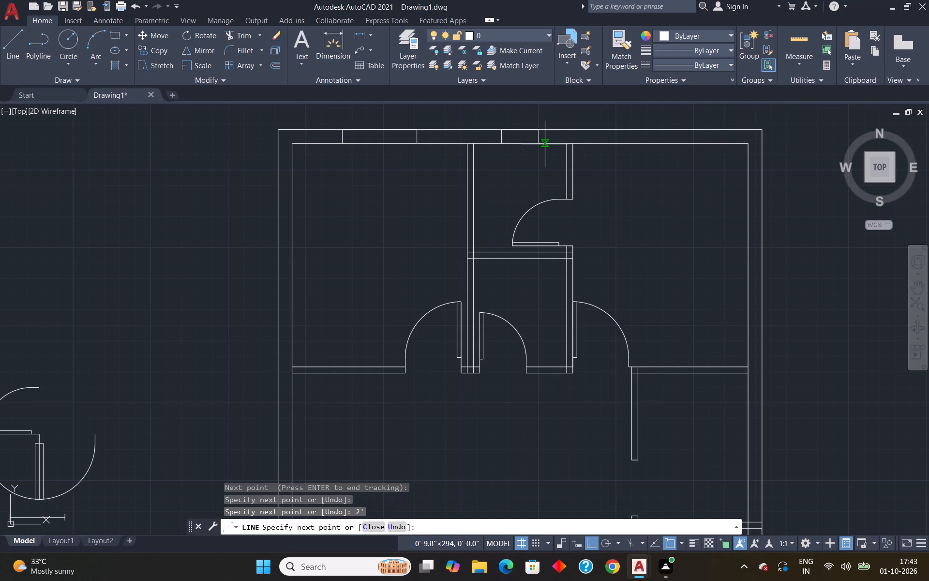
left_click(545, 144)
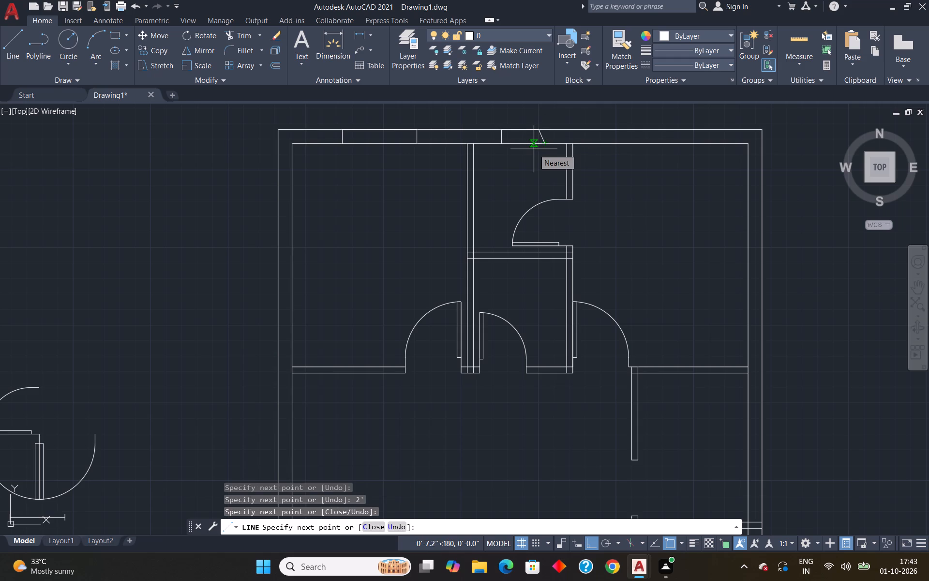
key("ctrl+z")
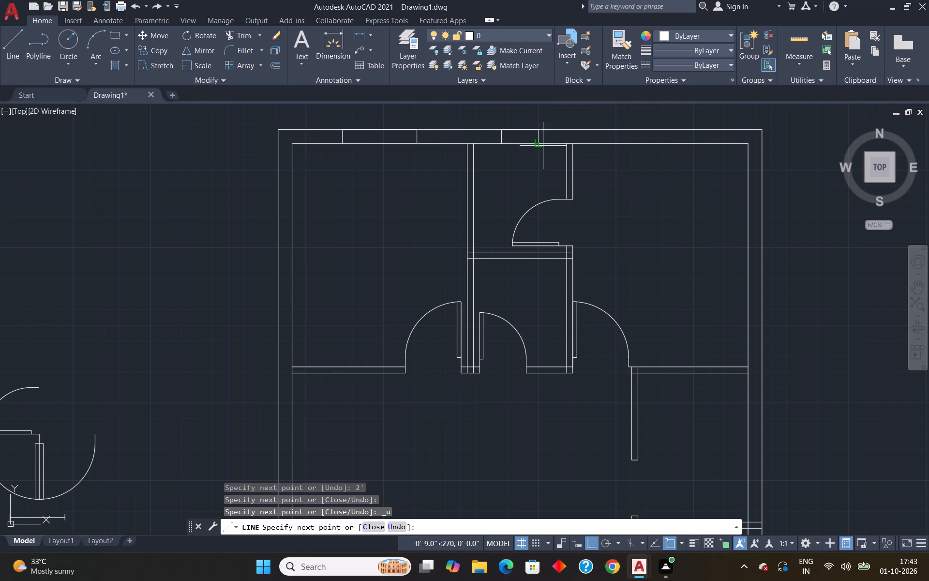
left_click(543, 146)
key("grave")
scroll(573, 151, "up", 2)
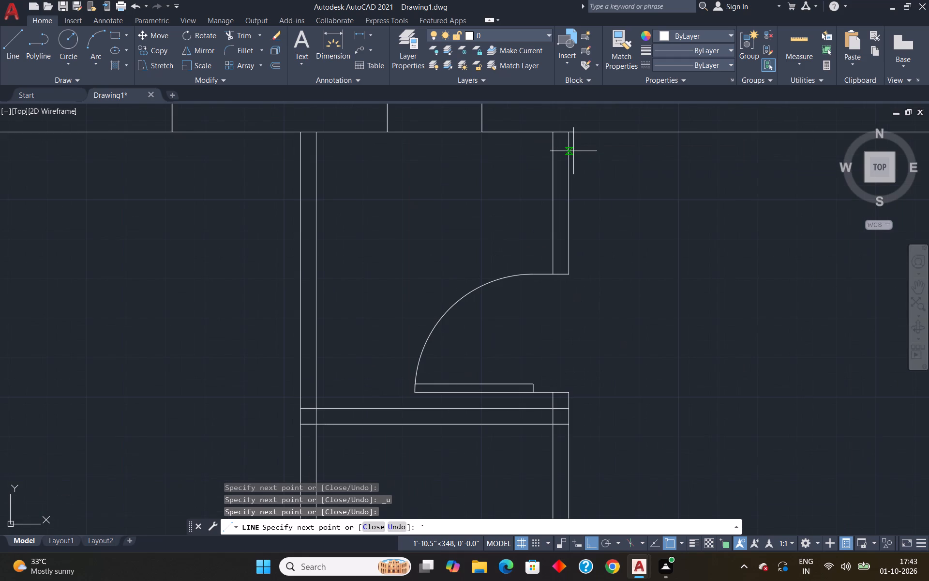
key("Escape")
Draw a closed 4' wide window outline across the upper-right room's top wall, starting 2'8.5" right of the partition.
scroll(578, 150, "down", 3)
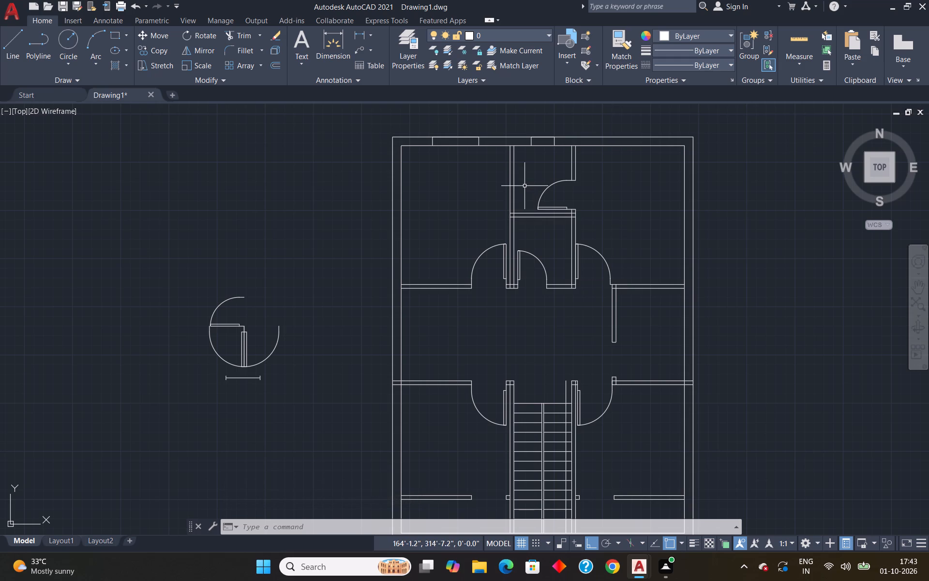
scroll(663, 137, "down", 2)
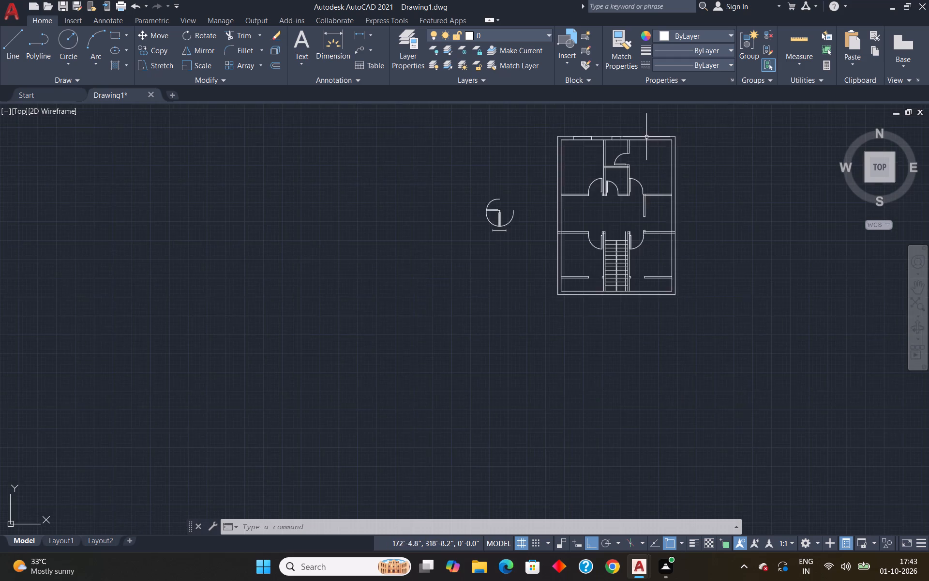
scroll(646, 138, "up", 3)
key("l")
key("Return")
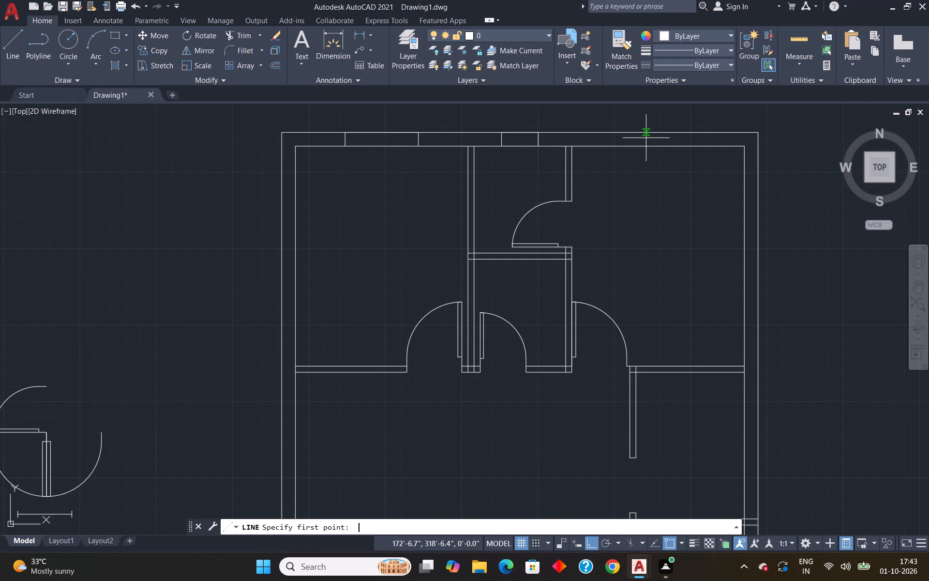
type("tk")
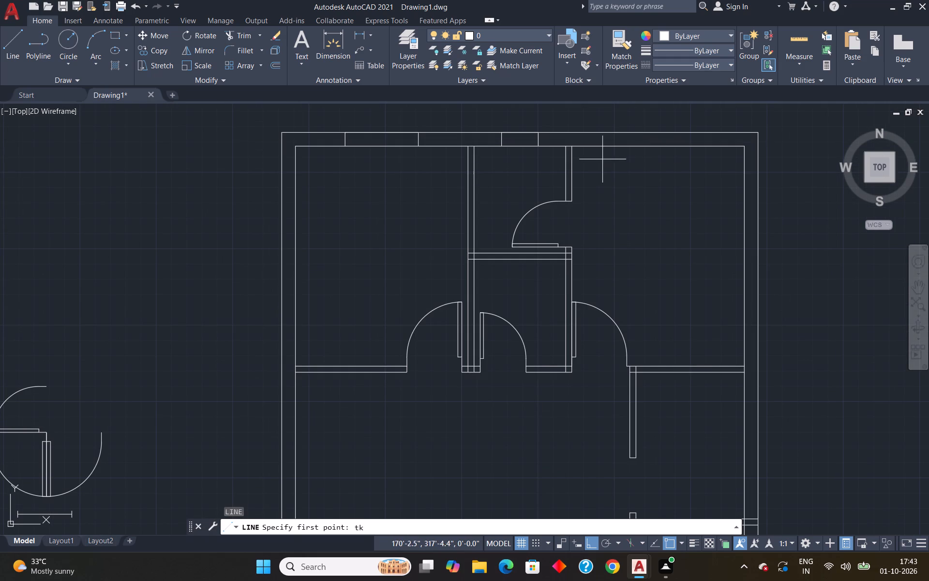
key("Return")
left_click(572, 146)
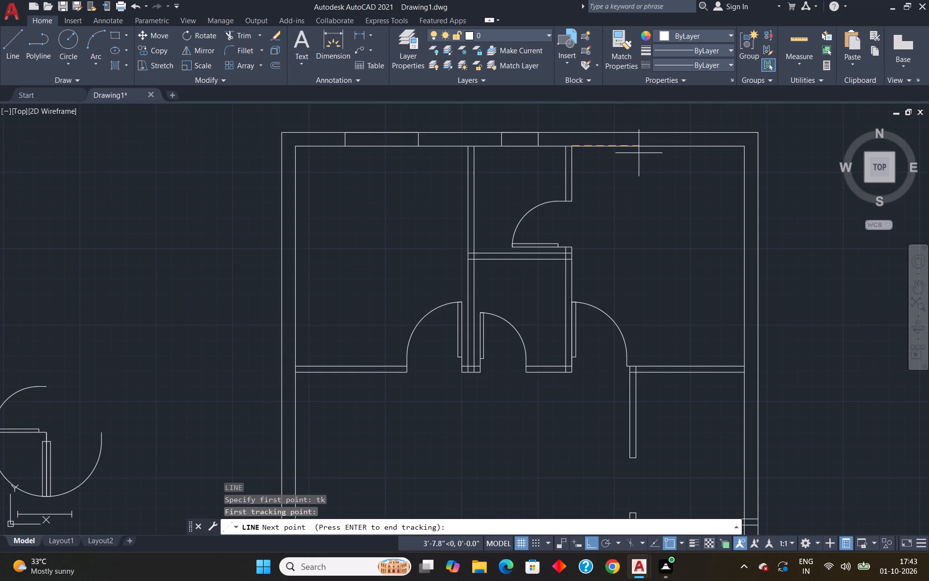
type("2'8.5\"")
key("Return")
key("Return")
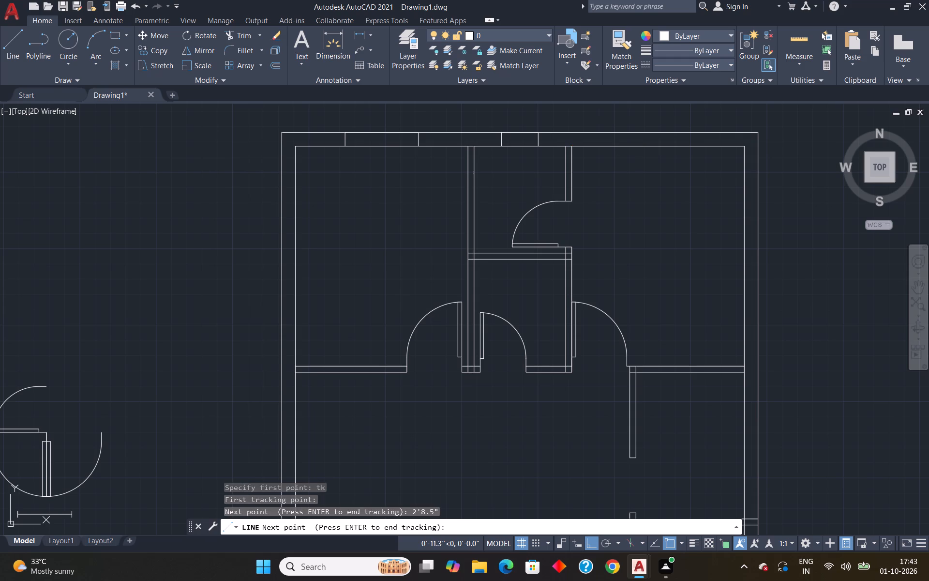
left_click(622, 127)
type("4'")
key("Return")
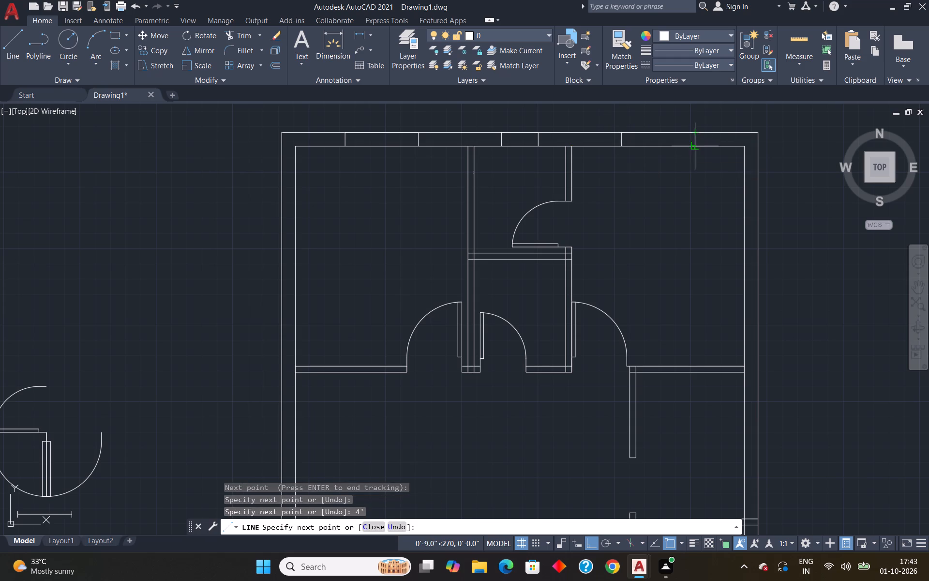
left_click(698, 148)
left_click(626, 149)
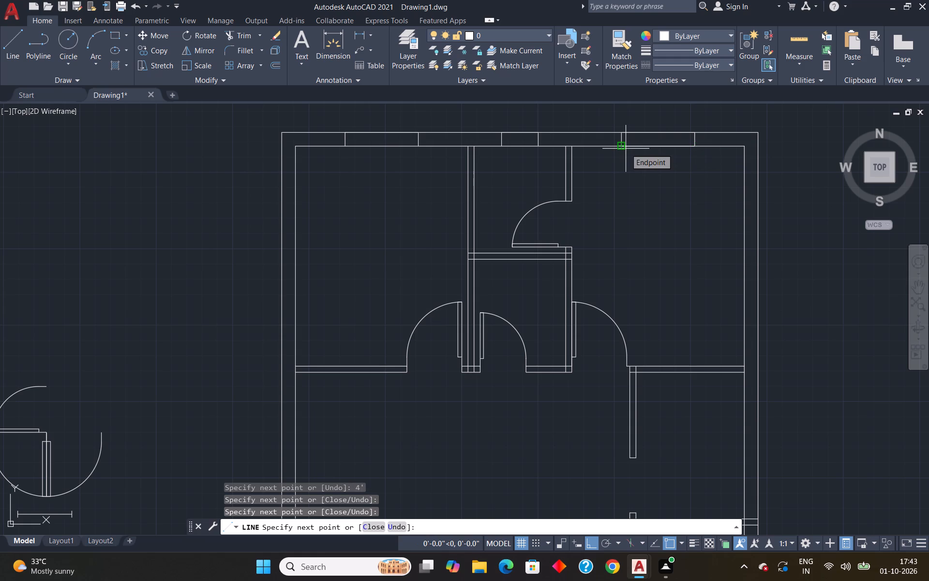
key("Escape")
Draw a 4' wide window outline across the left outer wall of the middle hall, starting 2' below the upper partition.
scroll(697, 168, "down", 3)
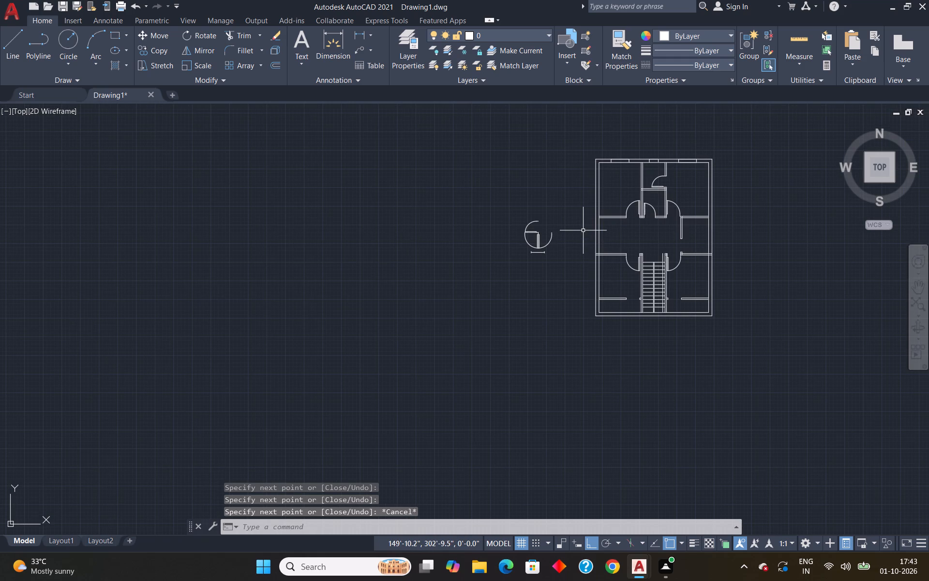
key("space")
scroll(602, 228, "up", 3)
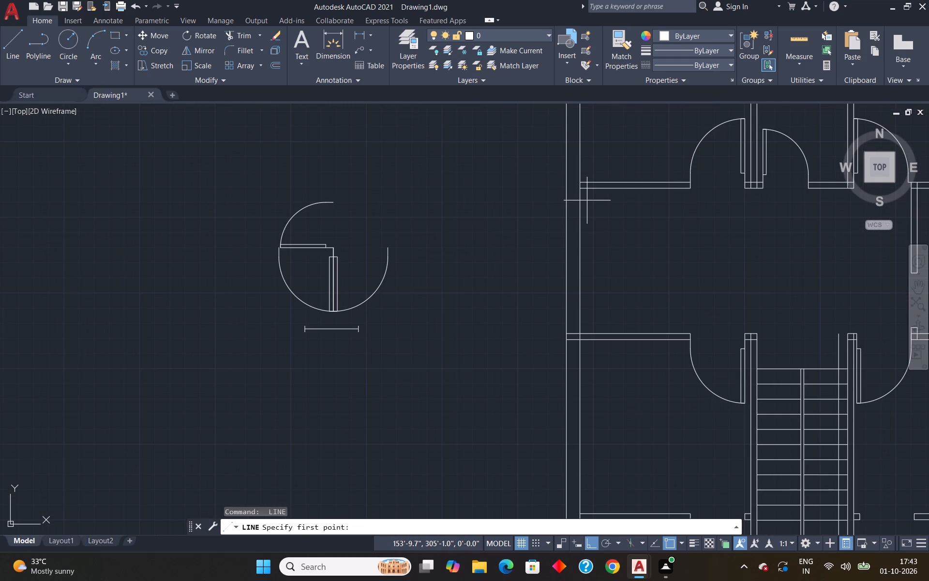
type("tk")
key("Return")
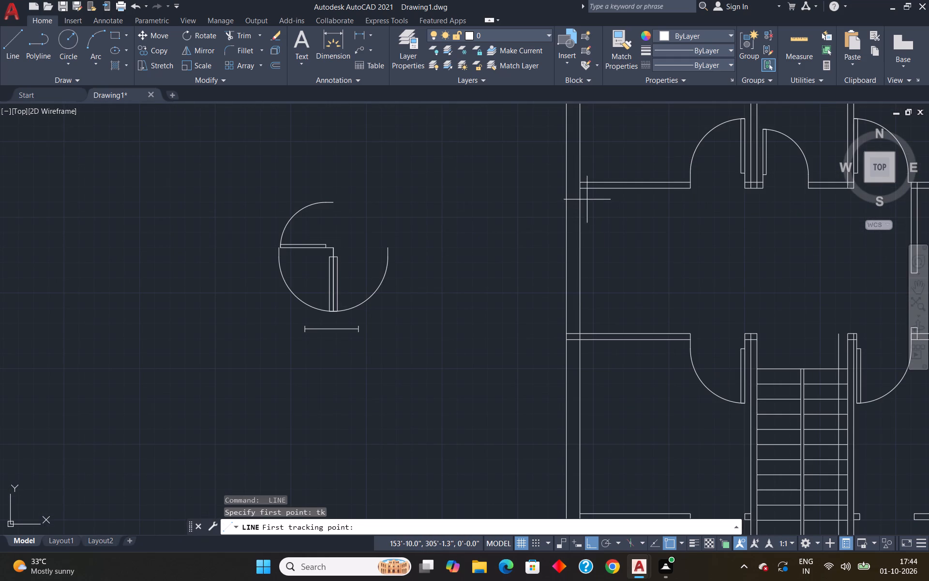
scroll(583, 195, "down", 3)
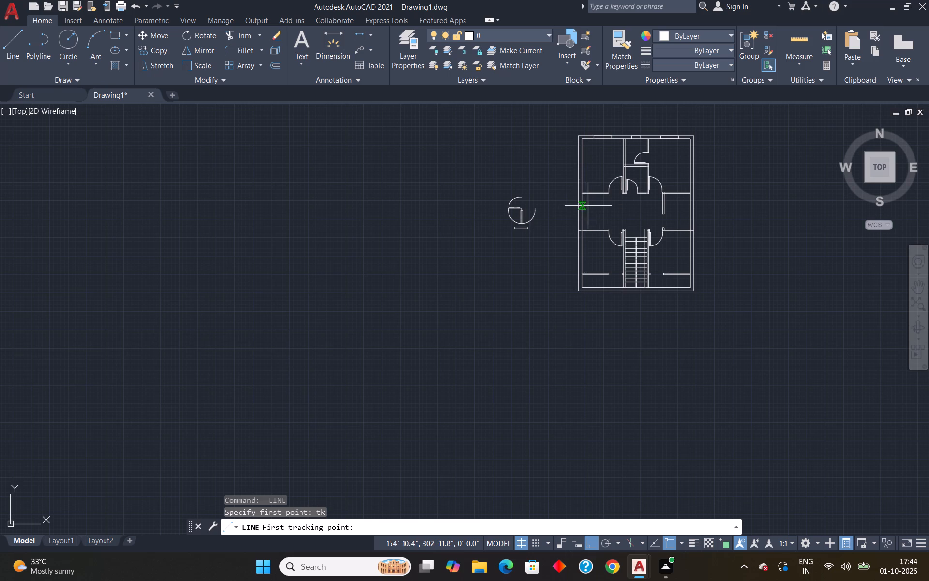
scroll(581, 199, "up", 2)
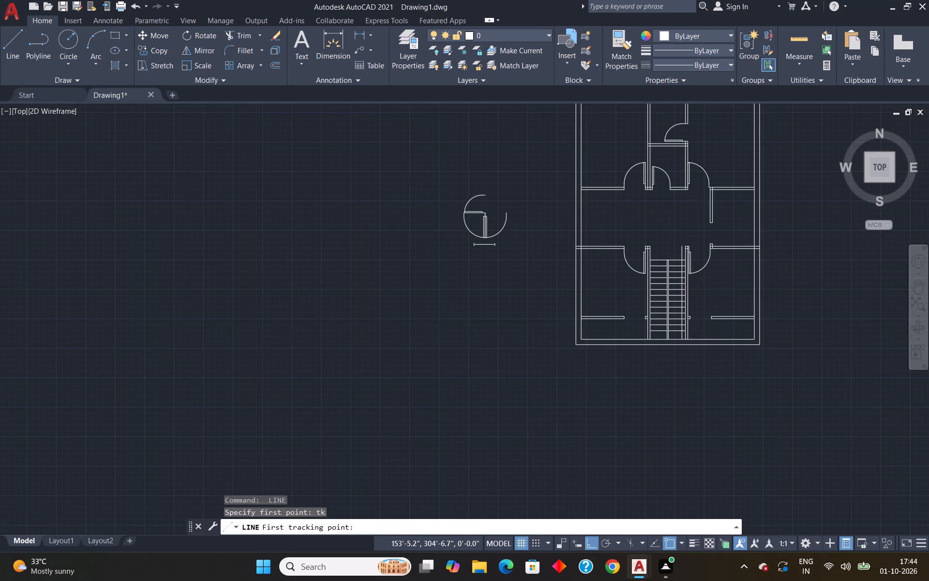
left_click(582, 188)
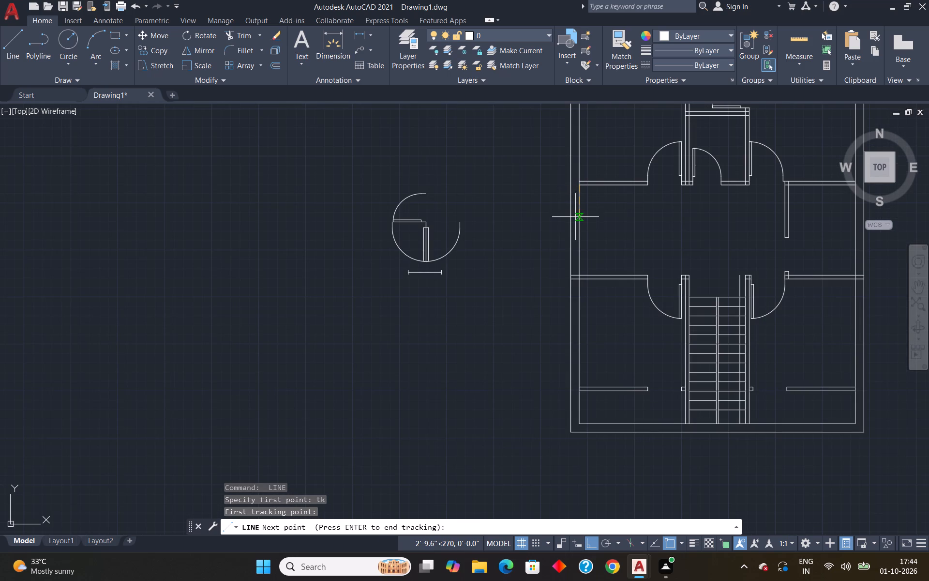
type("2'")
key("Return")
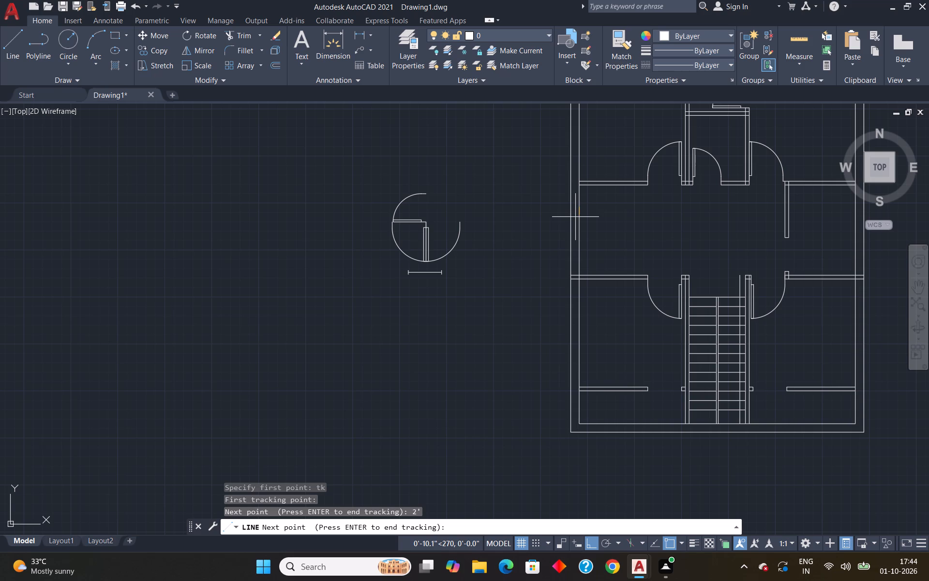
key("Return")
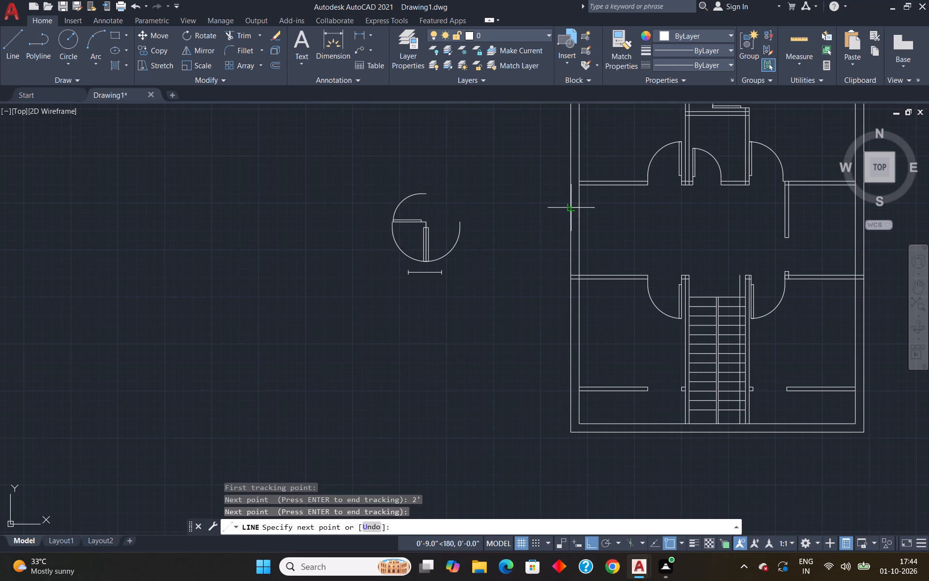
left_click(570, 211)
type("4'")
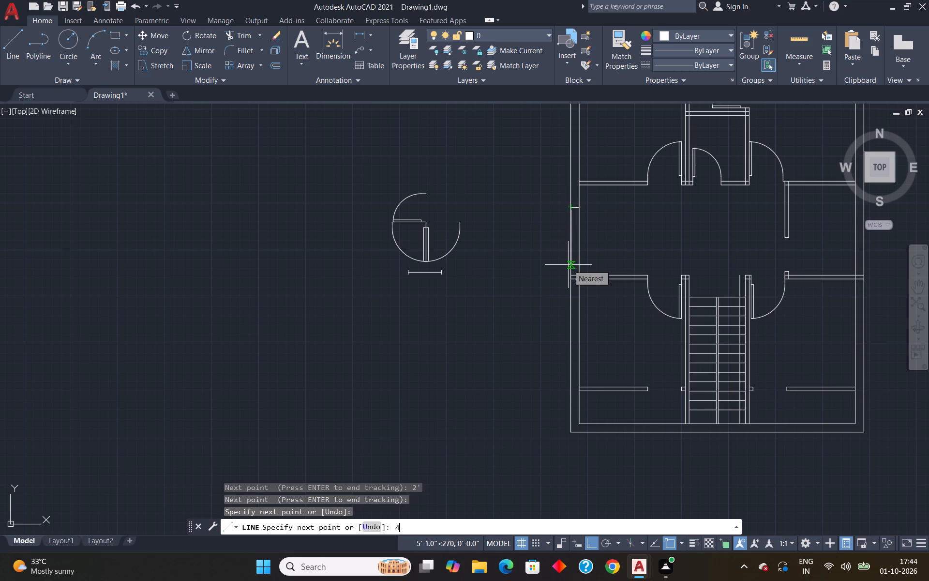
key("Return")
left_click(581, 255)
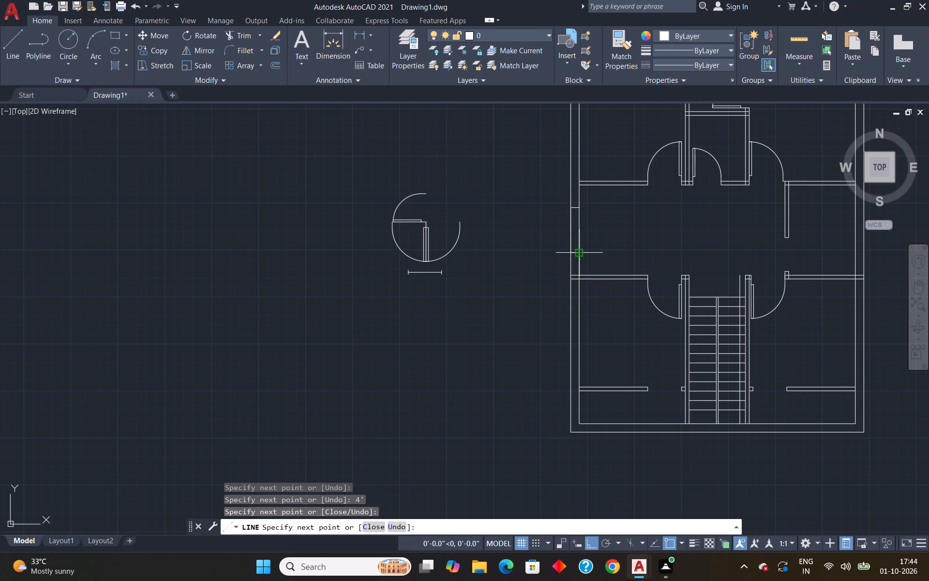
key("Escape")
Draw a 5' wide window outline across the right outer wall of the middle-right room, starting 18" below its upper partition.
scroll(611, 267, "down", 3)
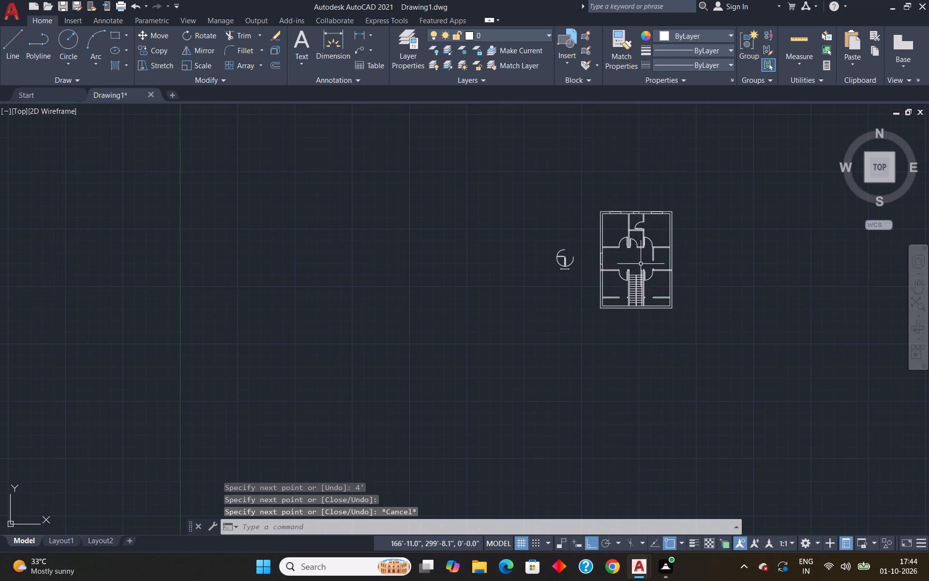
scroll(666, 257, "up", 3)
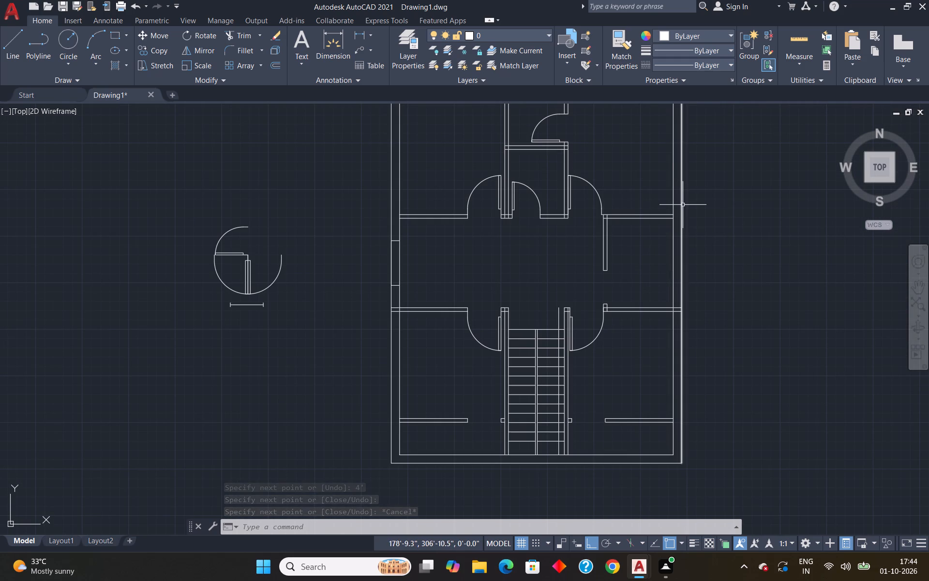
scroll(667, 228, "up", 1)
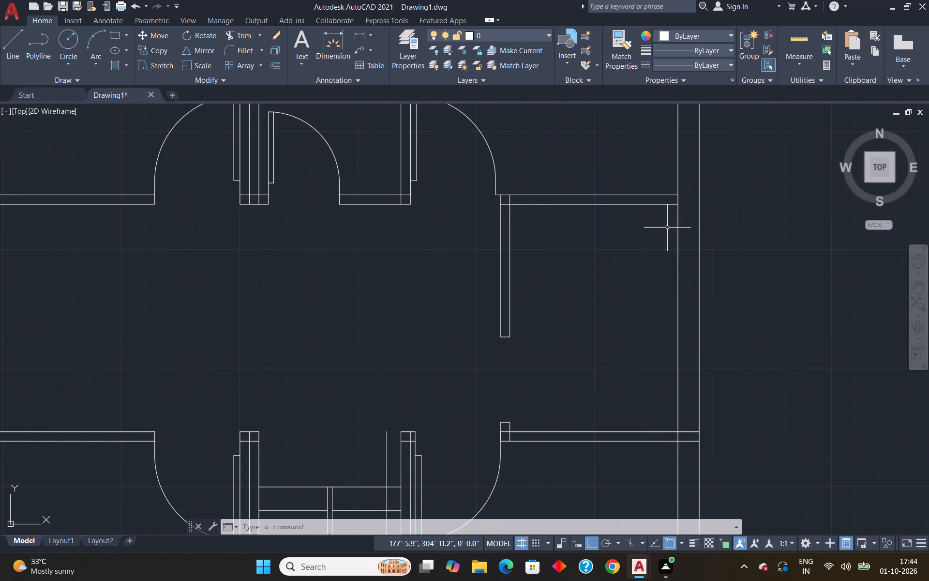
scroll(667, 228, "up", 1)
key("l")
key("Return")
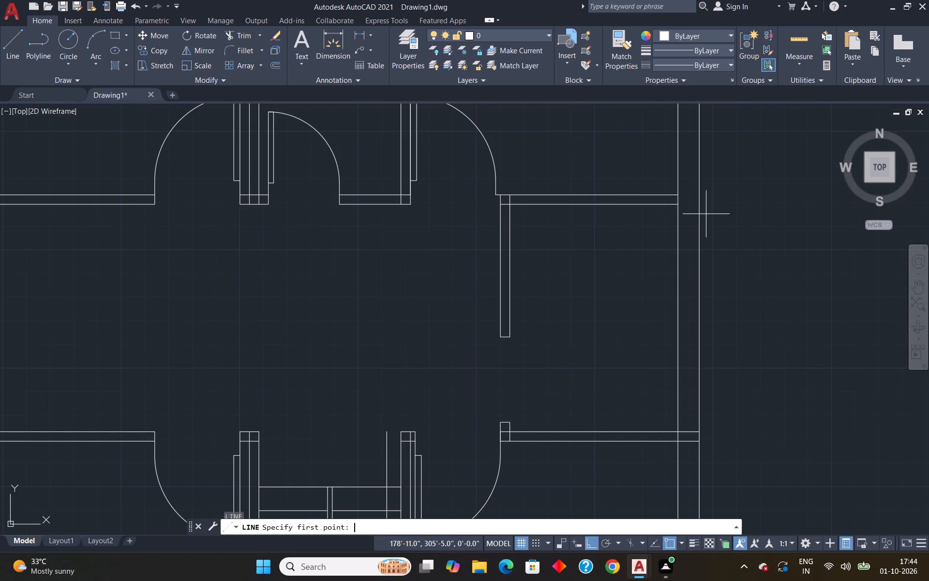
type("tk")
key("Return")
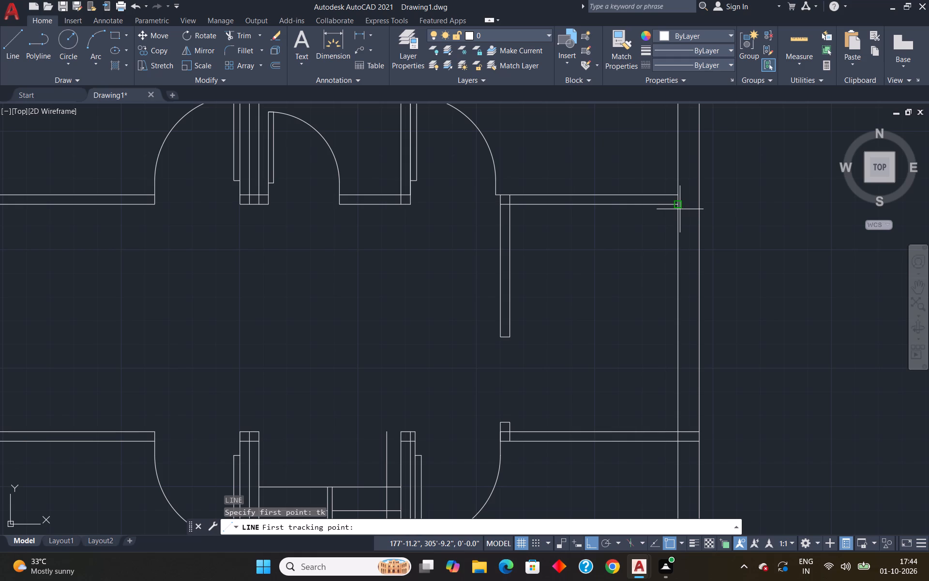
left_click(679, 207)
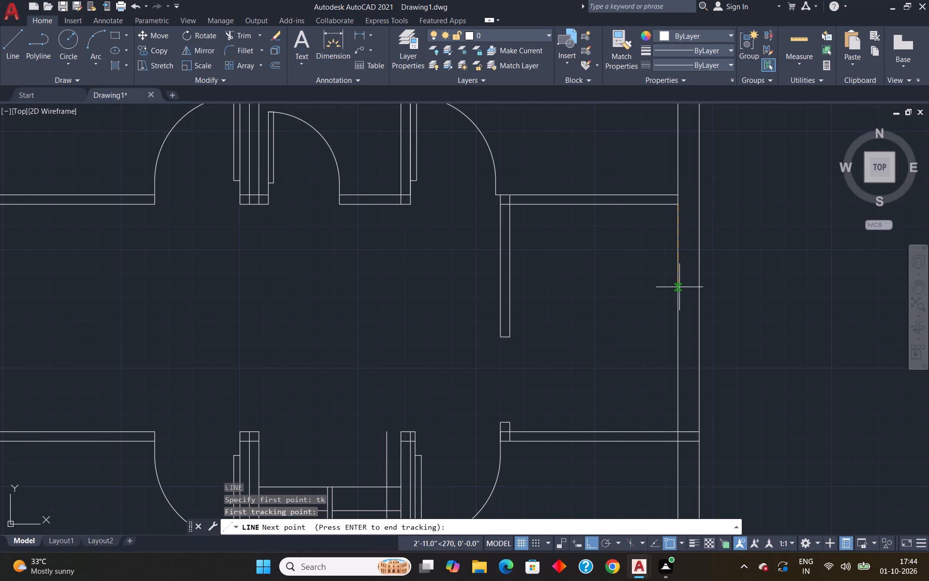
type("18\"")
key("Return")
key("Return")
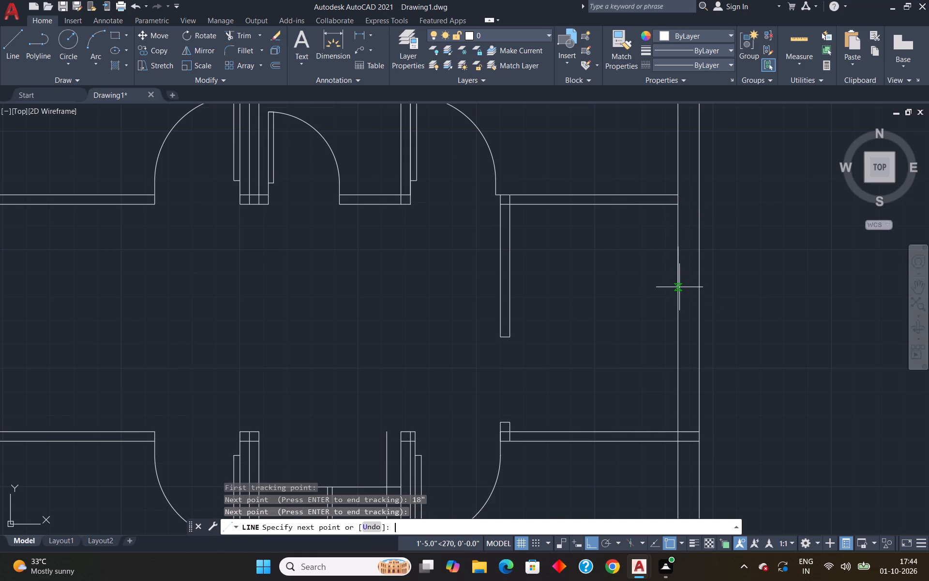
left_click(701, 251)
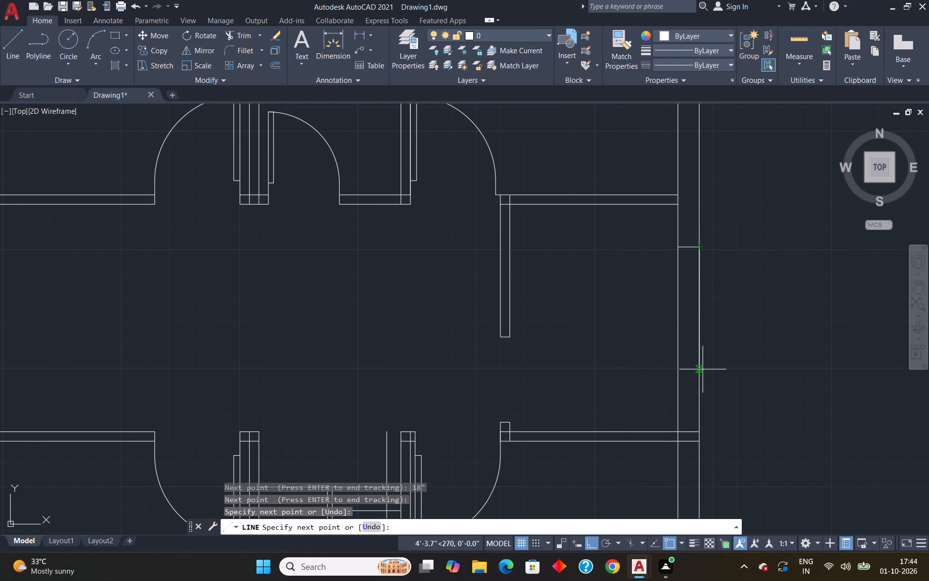
key("5")
key("apostrophe")
key("Return")
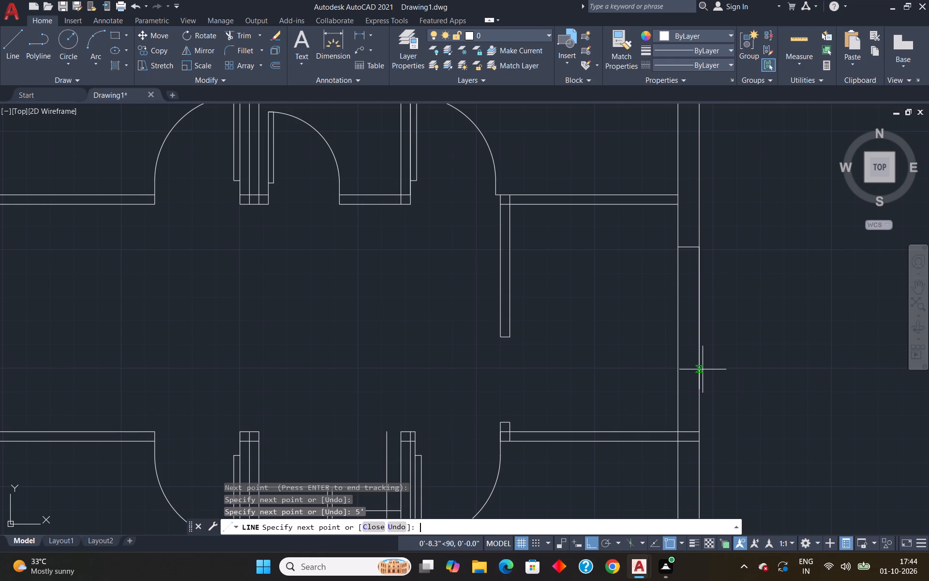
left_click(678, 394)
key("Escape")
Measure the length of the horizontal partition near the bottom of the lower-right room.
scroll(726, 336, "down", 3)
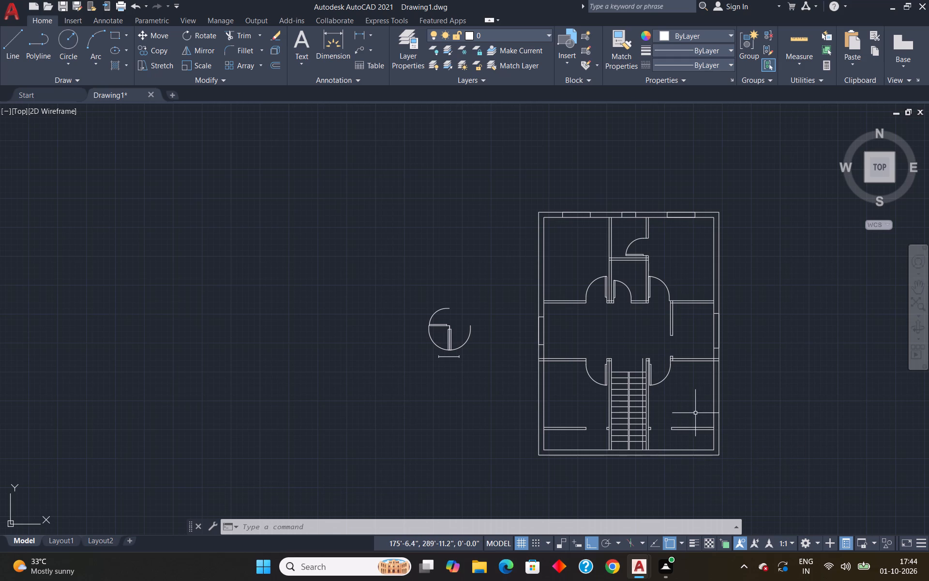
left_click(794, 46)
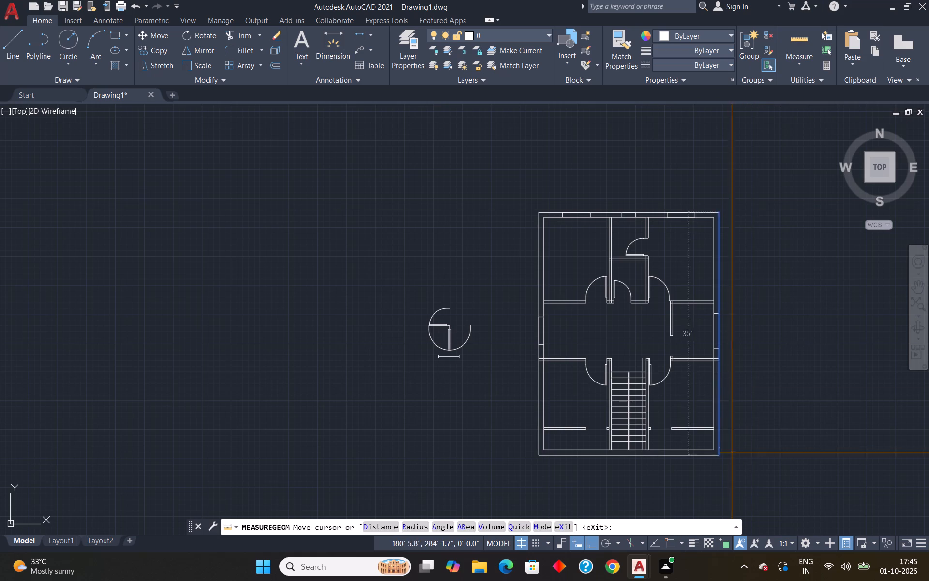
scroll(685, 444, "up", 3)
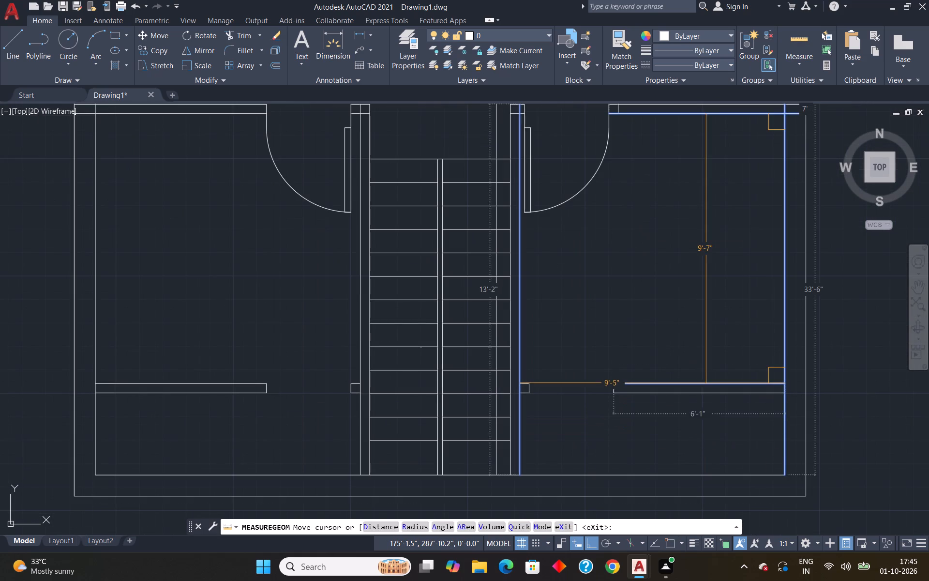
key("Escape")
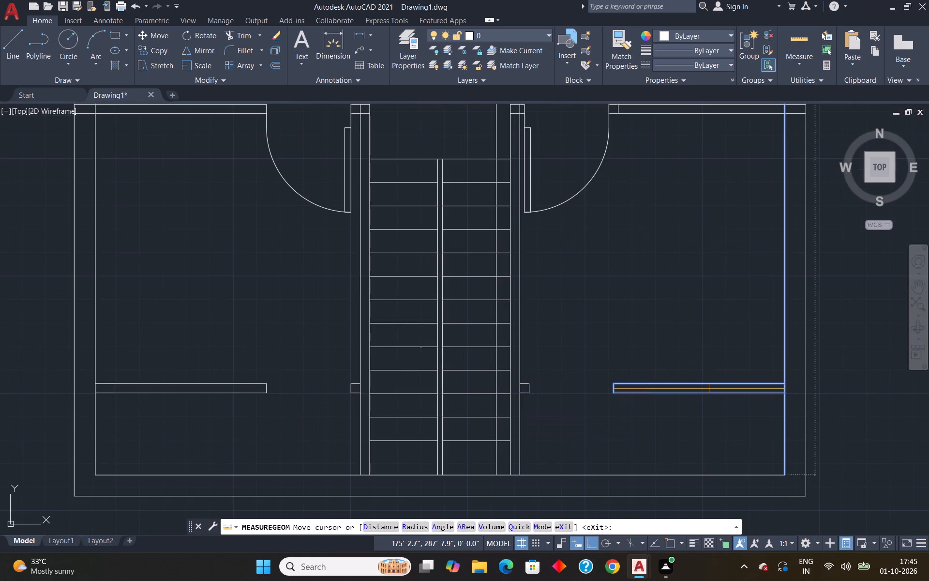
Draw a 4' wide window outline across the lower-right room's bottom partition, starting 1'0.5" left of the right outer wall.
scroll(701, 398, "up", 2)
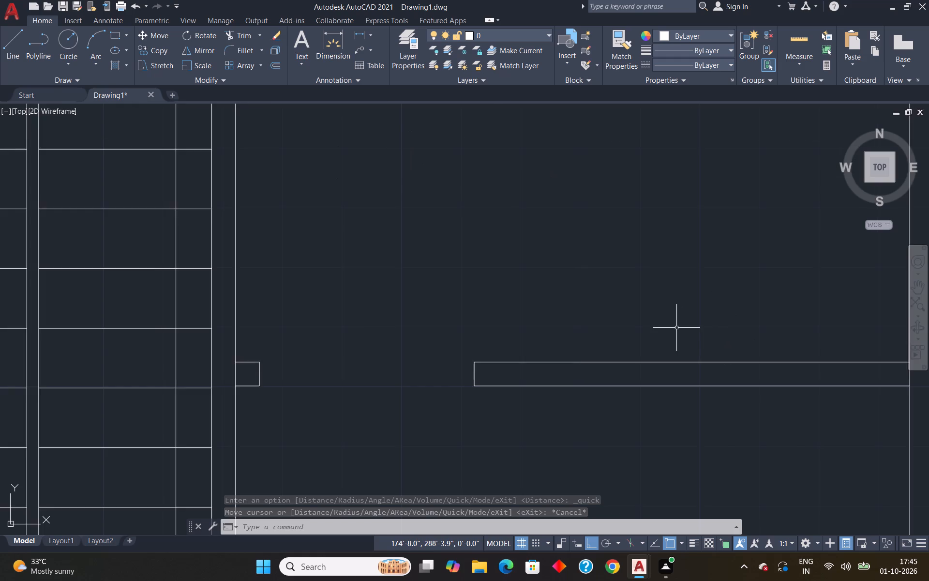
scroll(676, 328, "down", 3)
scroll(712, 349, "up", 2)
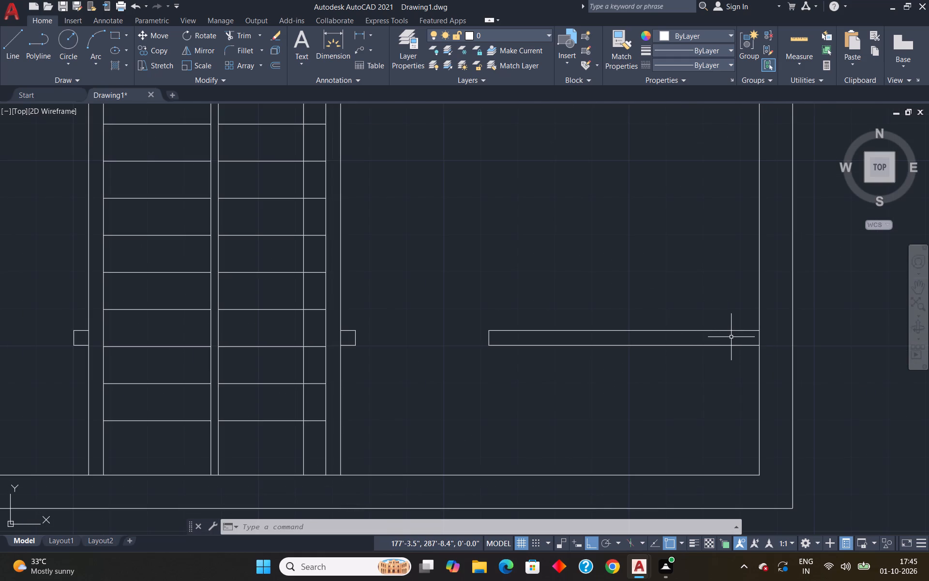
key("l")
key("Return")
type("tk")
key("Return")
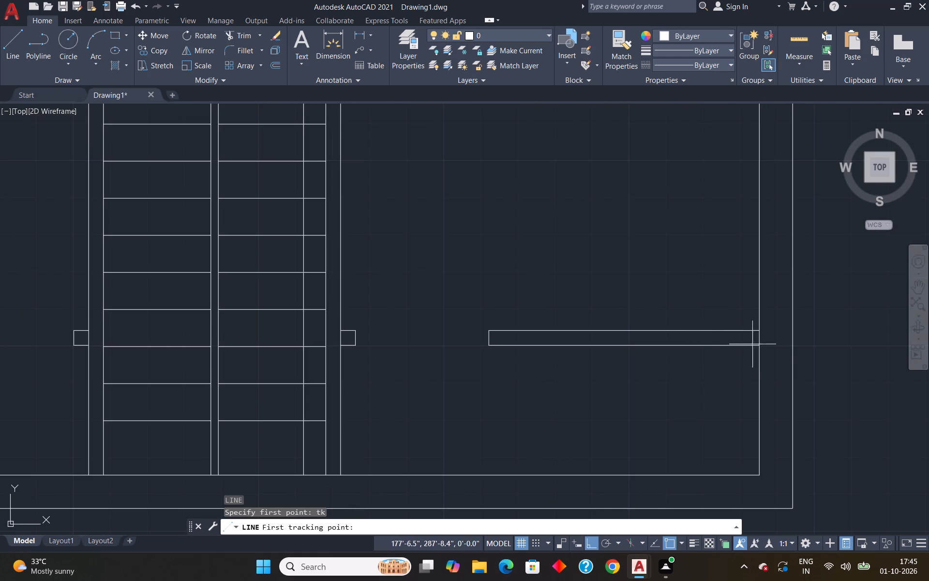
left_click(760, 348)
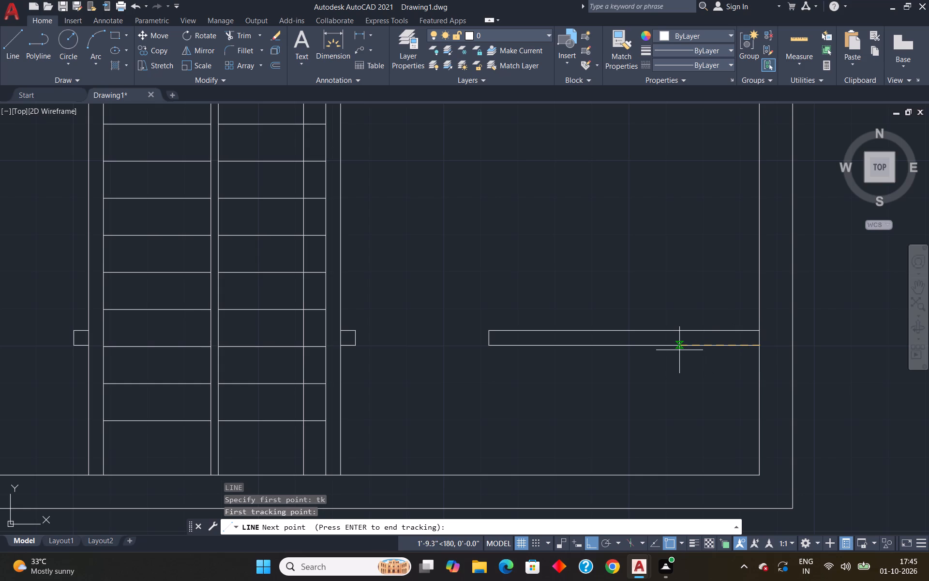
type("1'0.5\"")
key("Return")
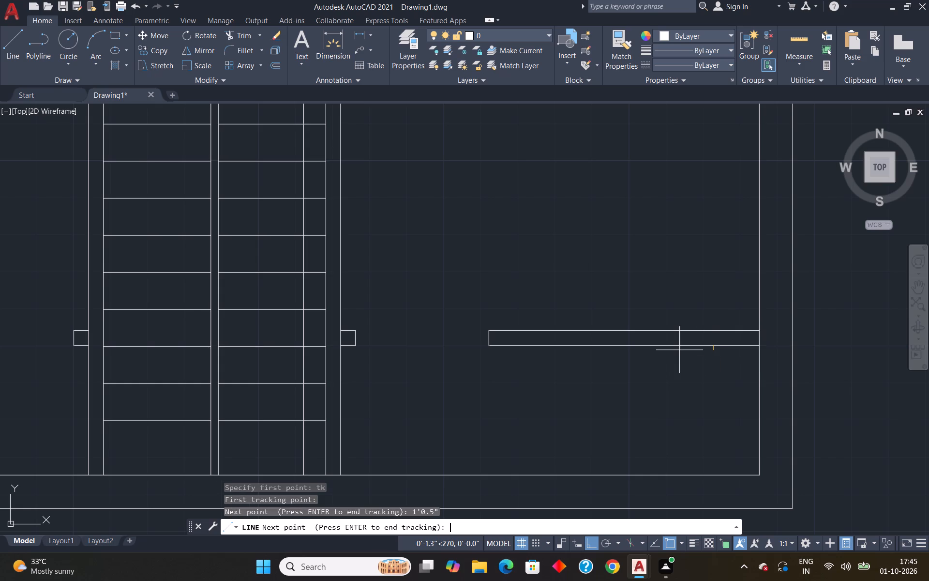
key("Return")
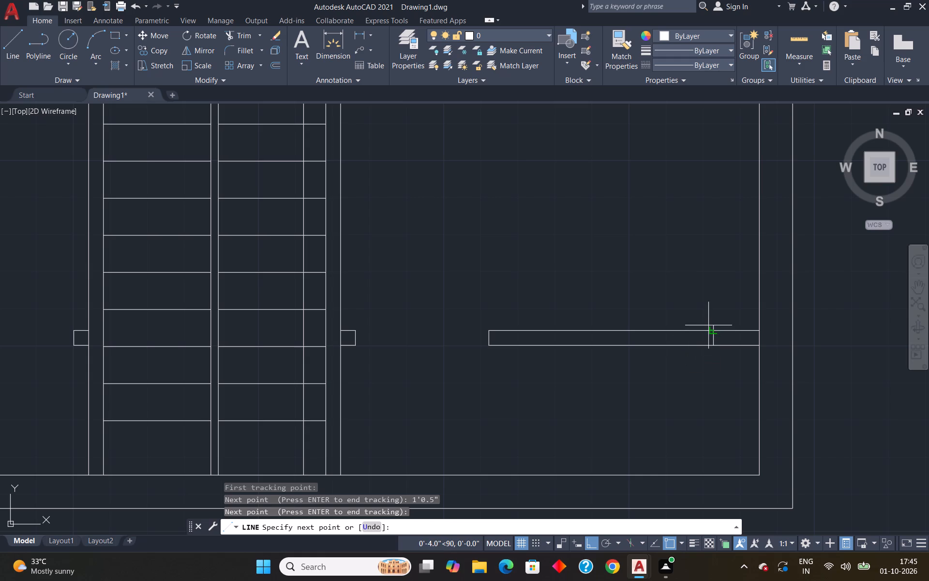
left_click(711, 333)
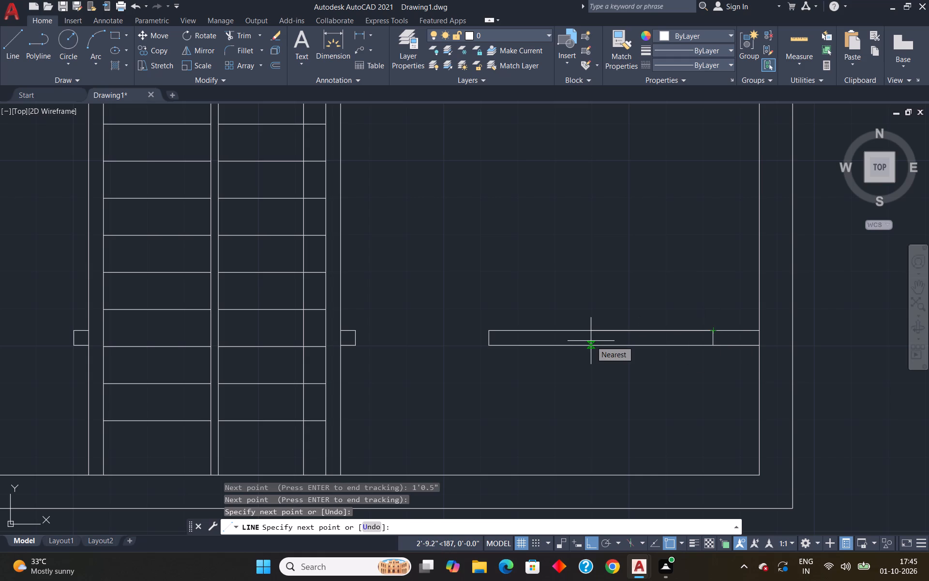
type("4'")
key("Return")
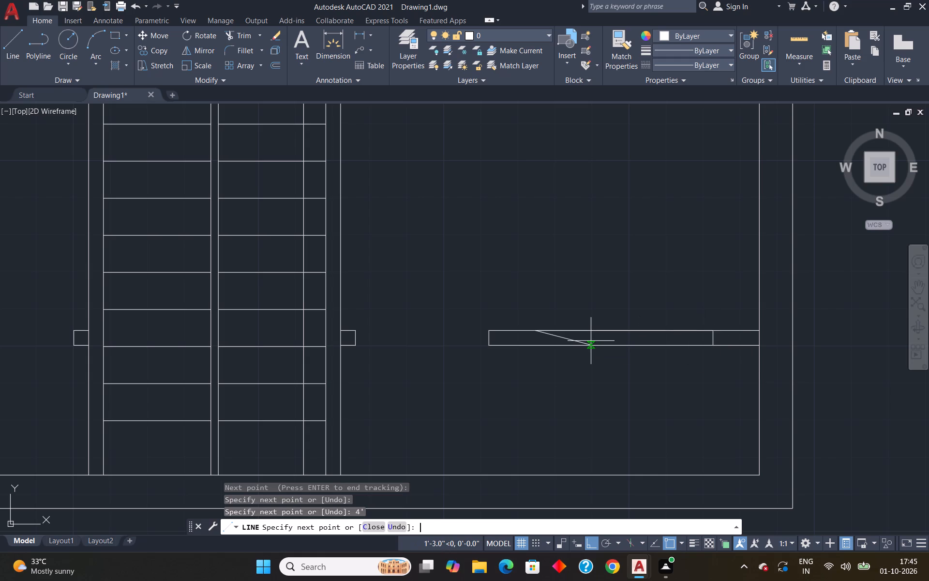
left_click(534, 349)
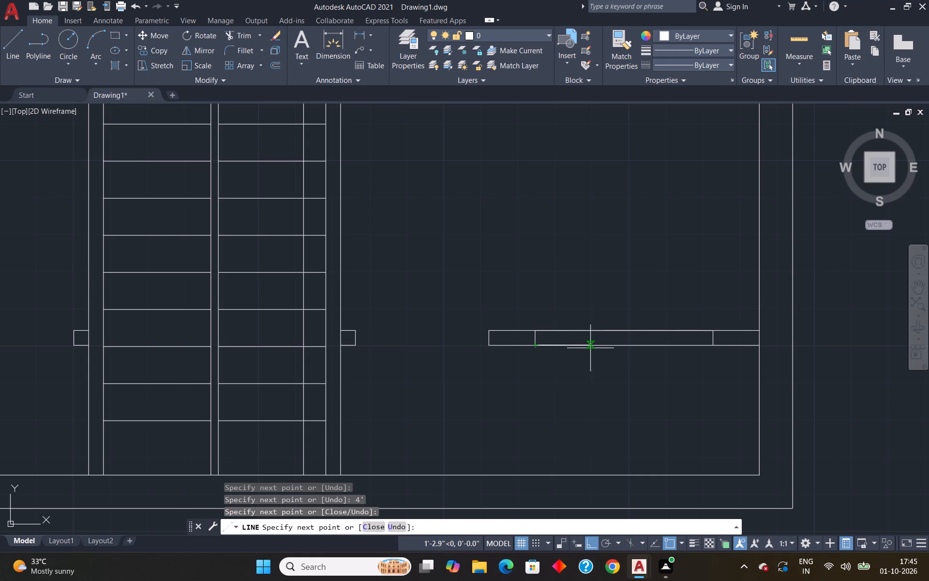
key("Escape")
Draw the left end and 4' upper edge of a window outline in the lower-left room's bottom partition, starting 1'0.5" from the left outer wall.
scroll(590, 348, "down", 3)
scroll(402, 352, "up", 2)
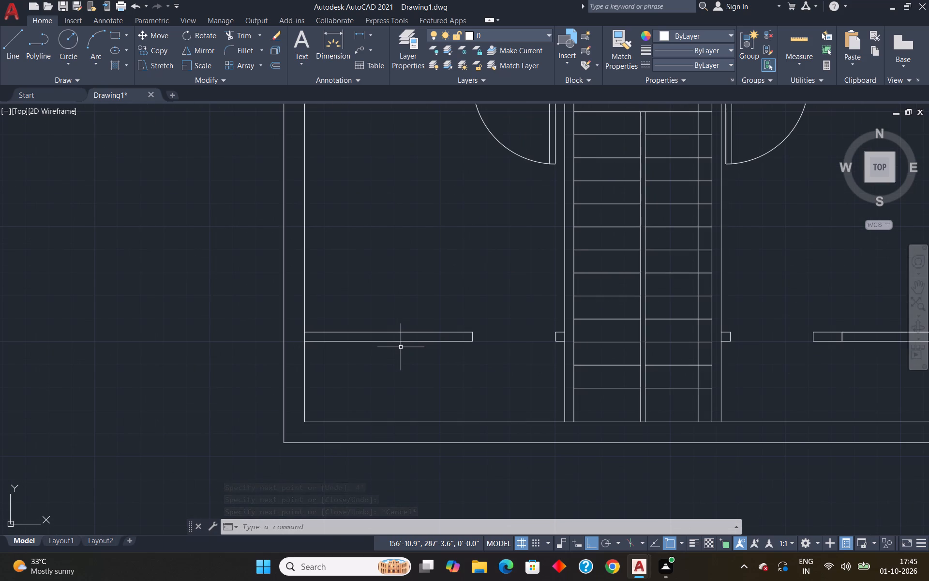
key("l")
key("Return")
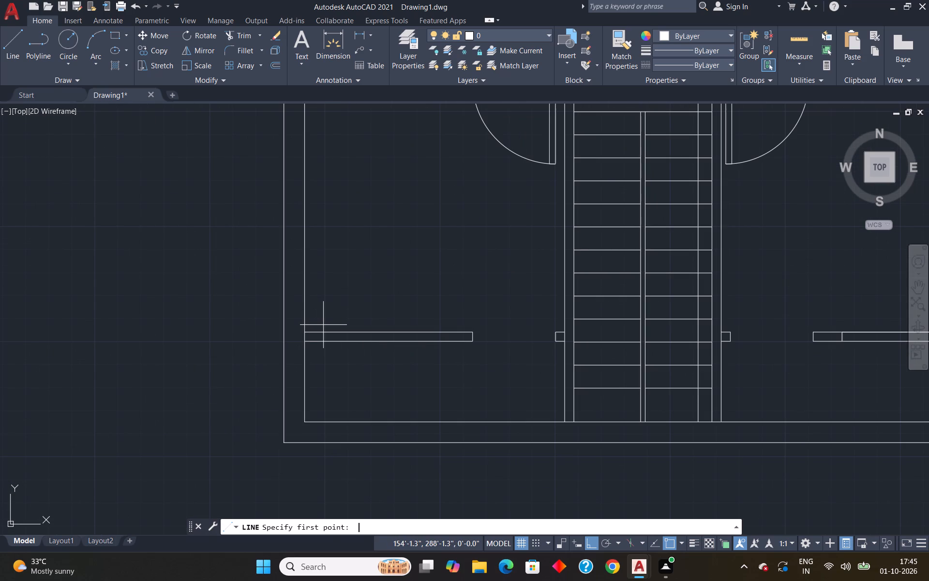
type("tk")
key("Return")
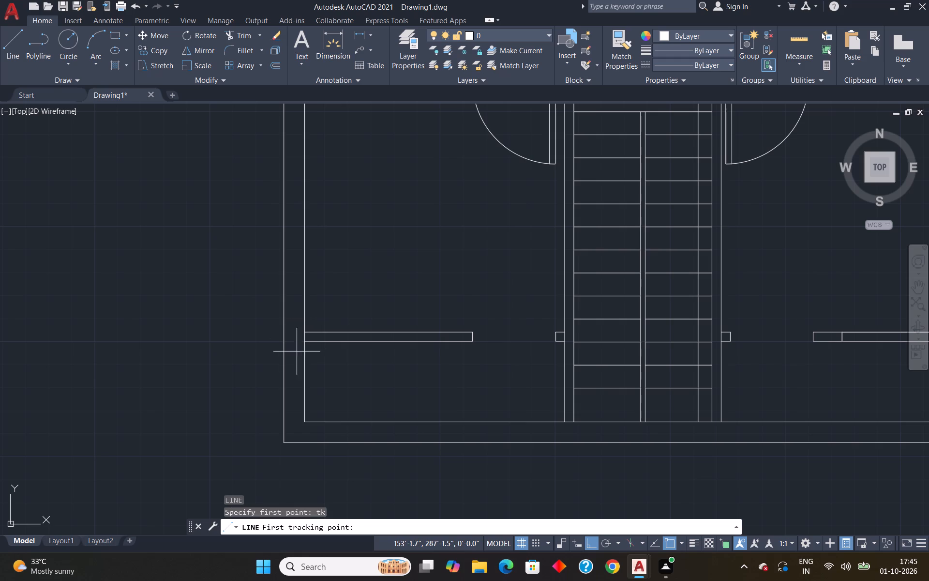
left_click(308, 339)
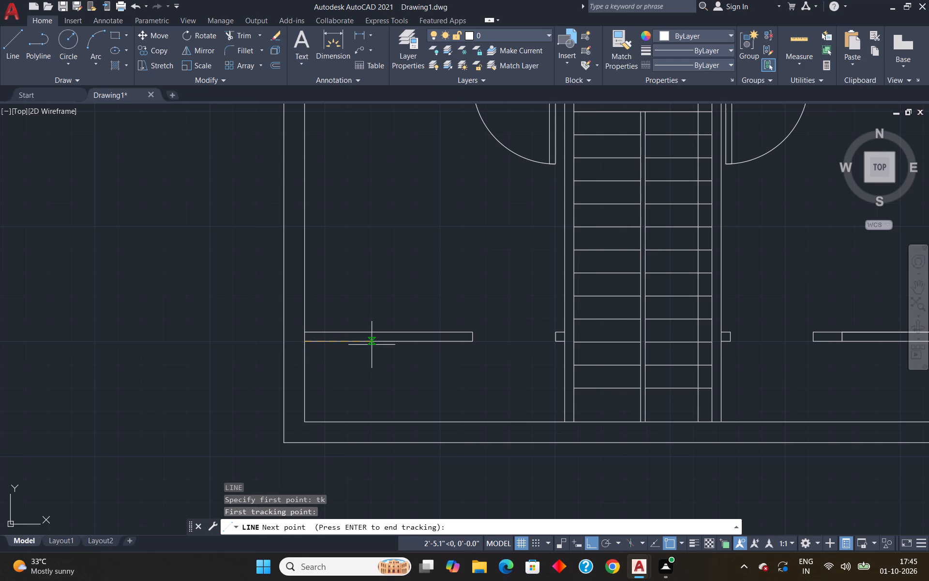
type("1'")
type("0.5\"")
key("Return")
key("Return")
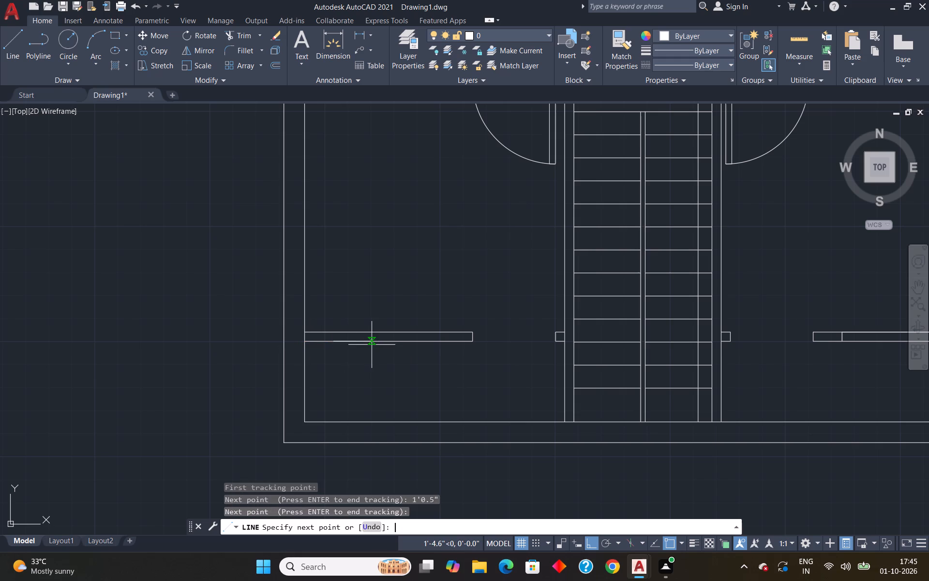
left_click(336, 331)
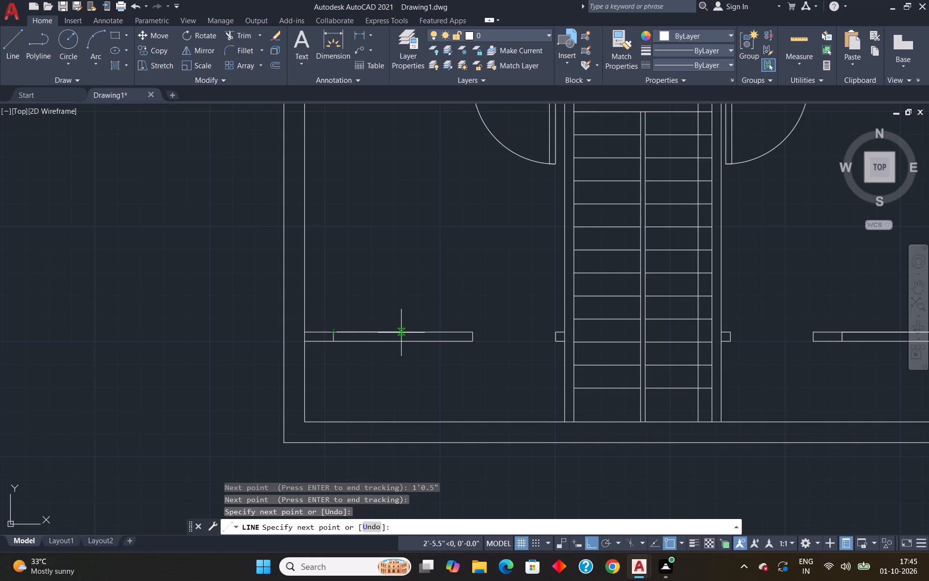
type("4'")
key("Return")
key("Return")
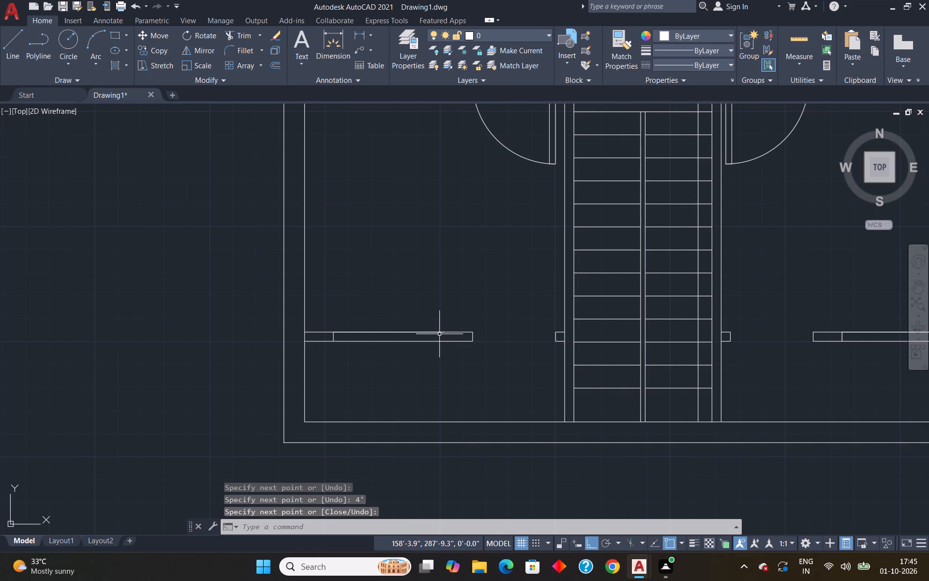
Draw the right end line of the lower-left partition's window outline and trim its overhang below the partition.
scroll(440, 334, "up", 2)
key("l")
key("Return")
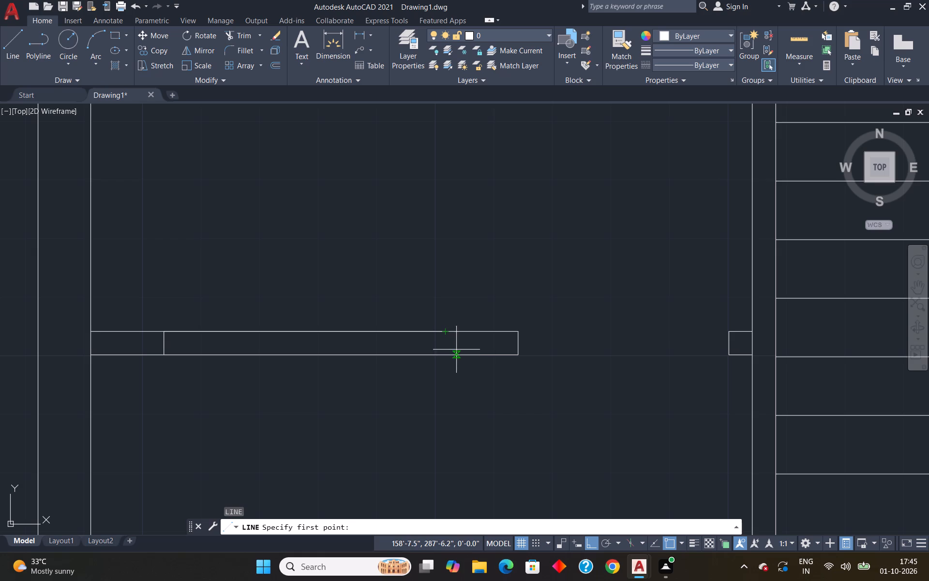
left_click_drag(443, 331, 447, 341)
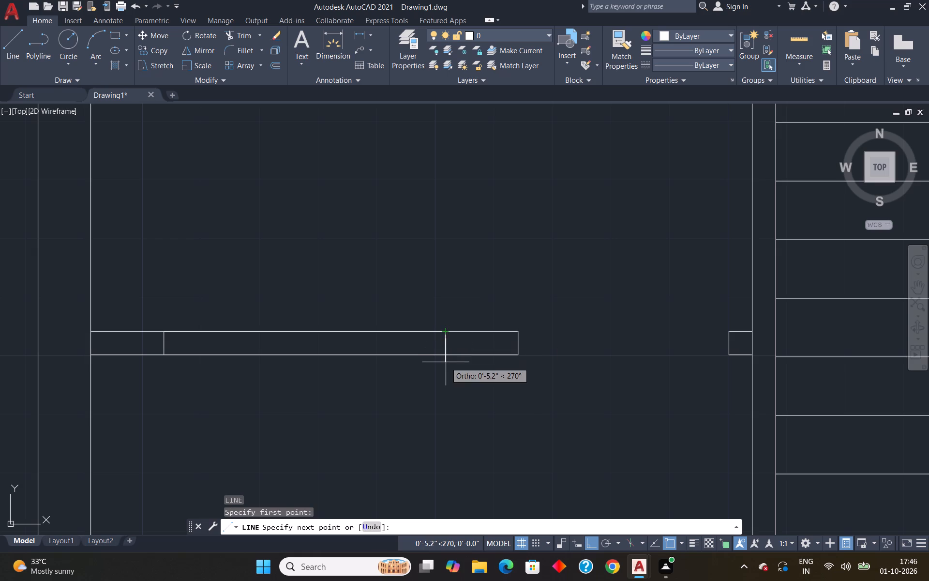
left_click(446, 362)
key("Escape")
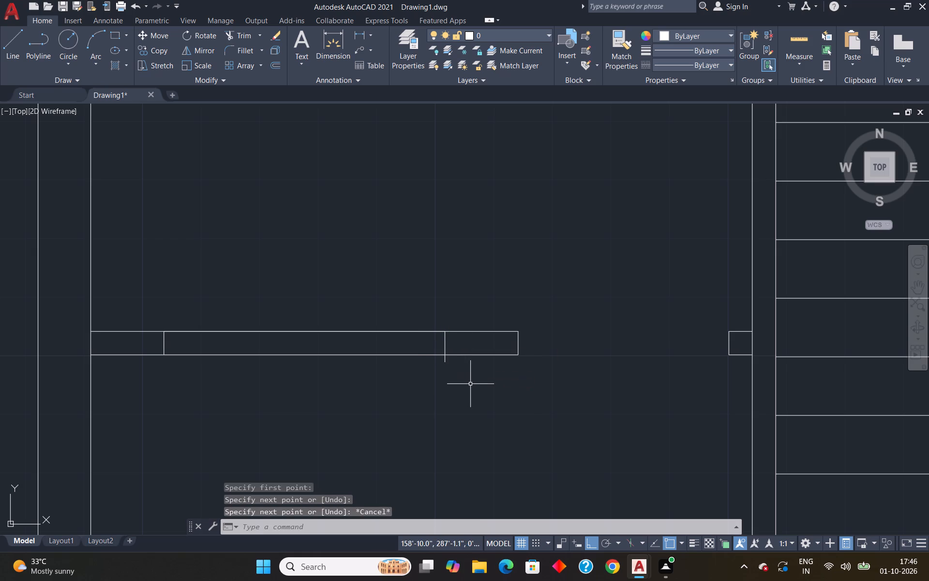
type("tr")
key("Return")
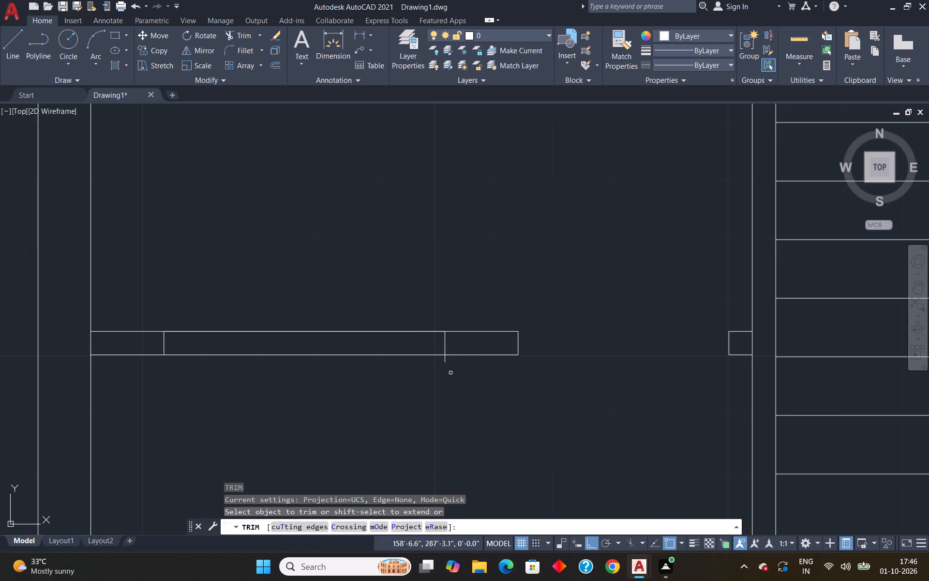
left_click(445, 362)
key("Escape")
Draw a 3' wide opening outline across the bottom outer wall below the staircase, starting 1' right of the left stair wall's inner face.
scroll(454, 357, "down", 3)
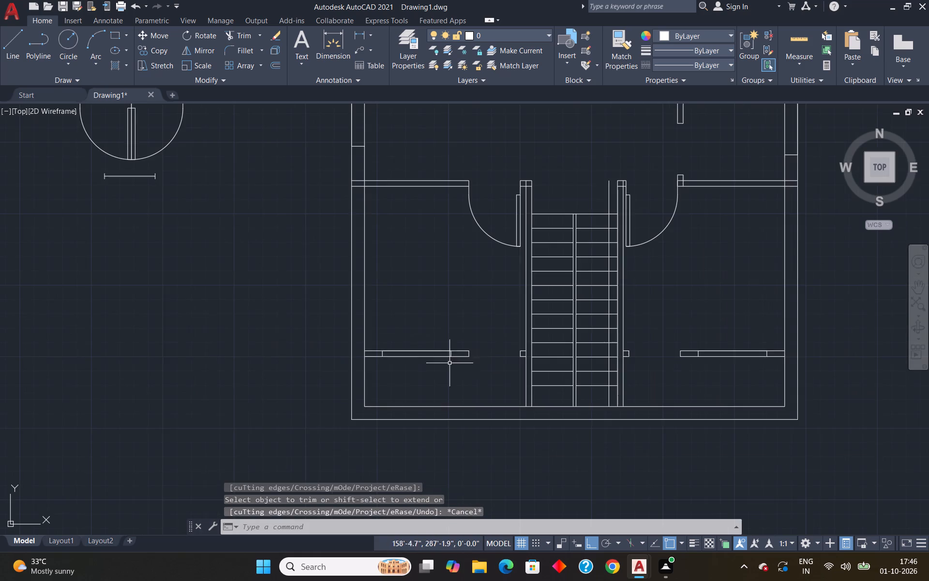
scroll(462, 364, "down", 2)
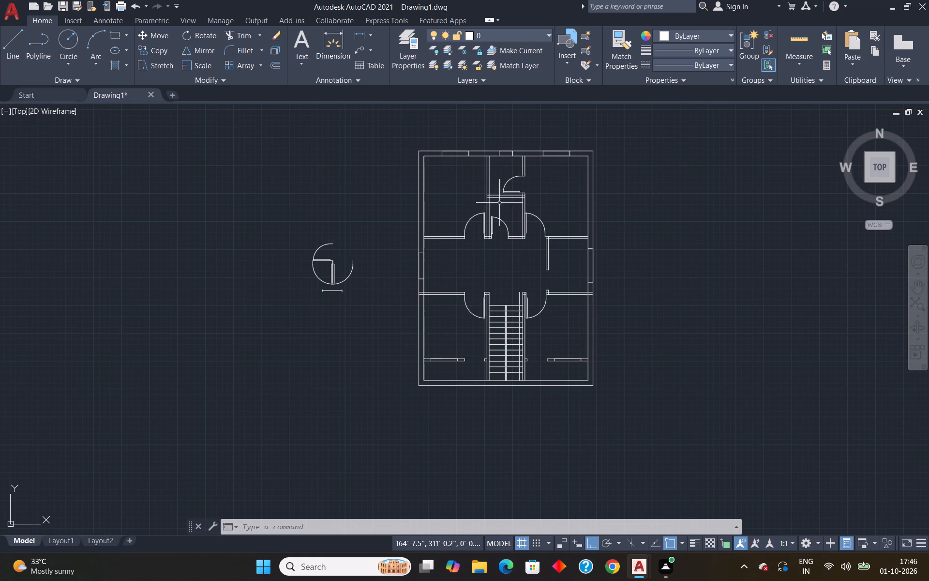
scroll(485, 159, "up", 2)
scroll(485, 159, "down", 2)
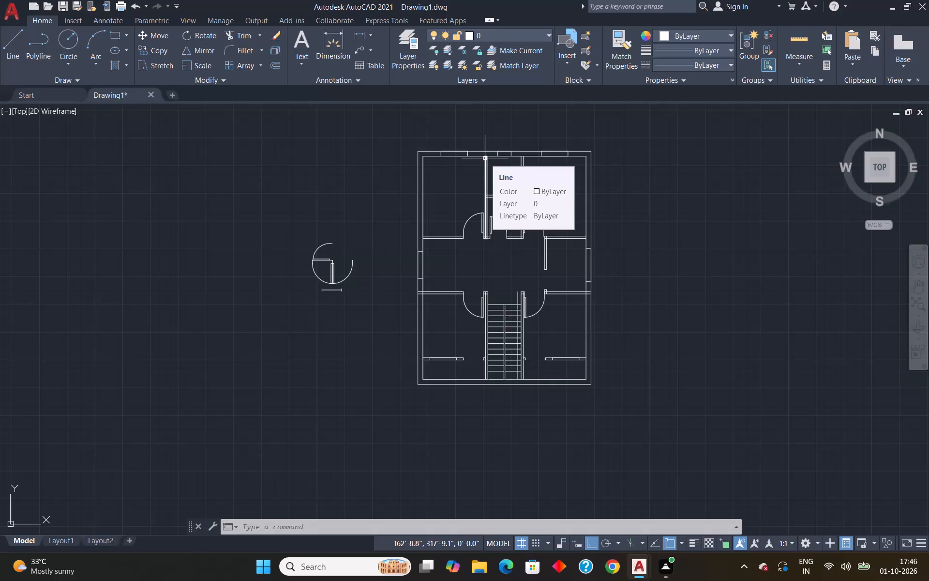
scroll(492, 401, "up", 2)
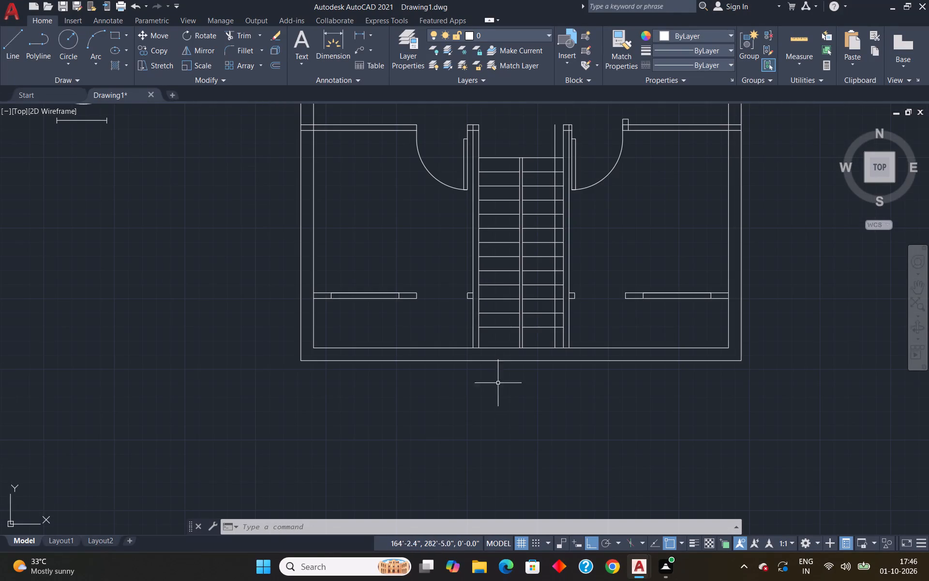
scroll(502, 367, "up", 3)
key("l")
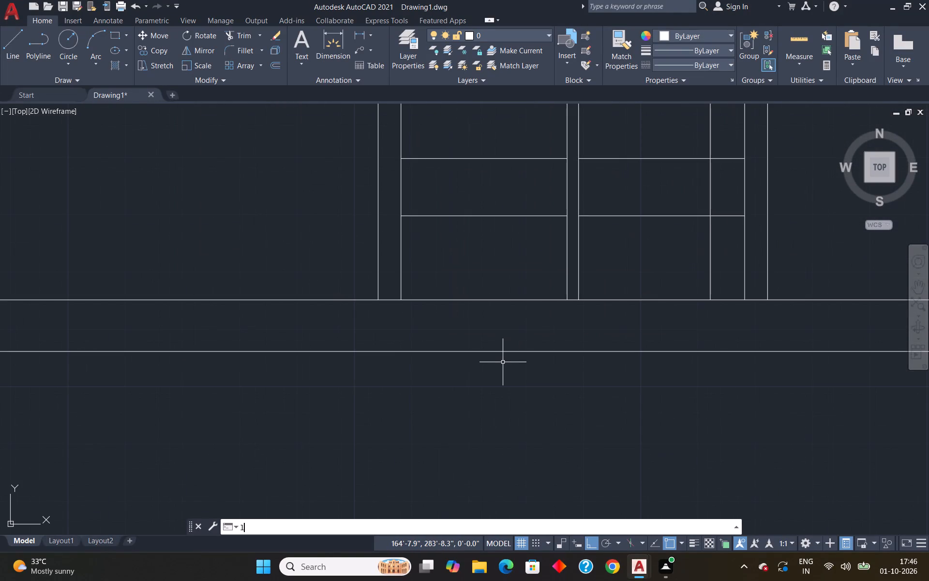
key("Return")
type("tk")
key("Return")
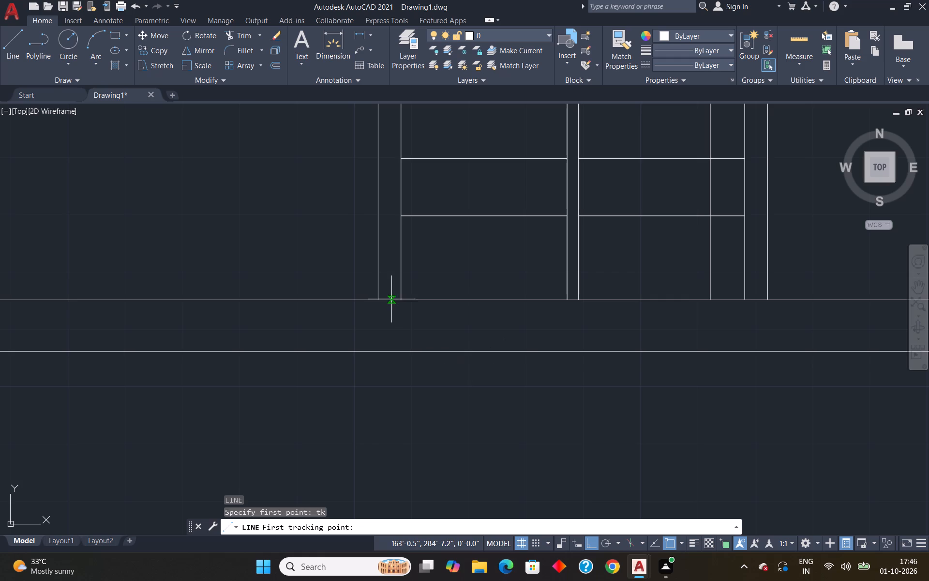
left_click(401, 302)
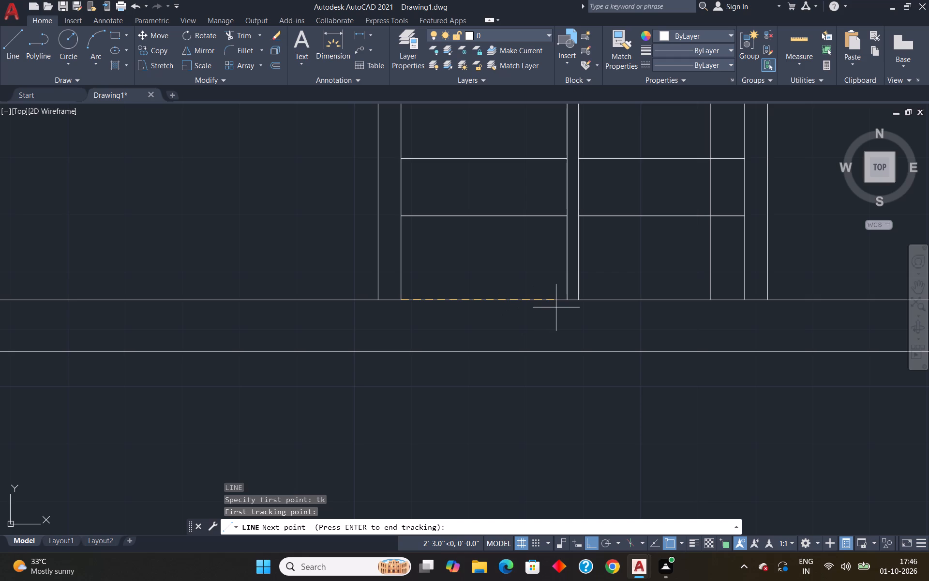
type("1'")
key("Return")
key("Return")
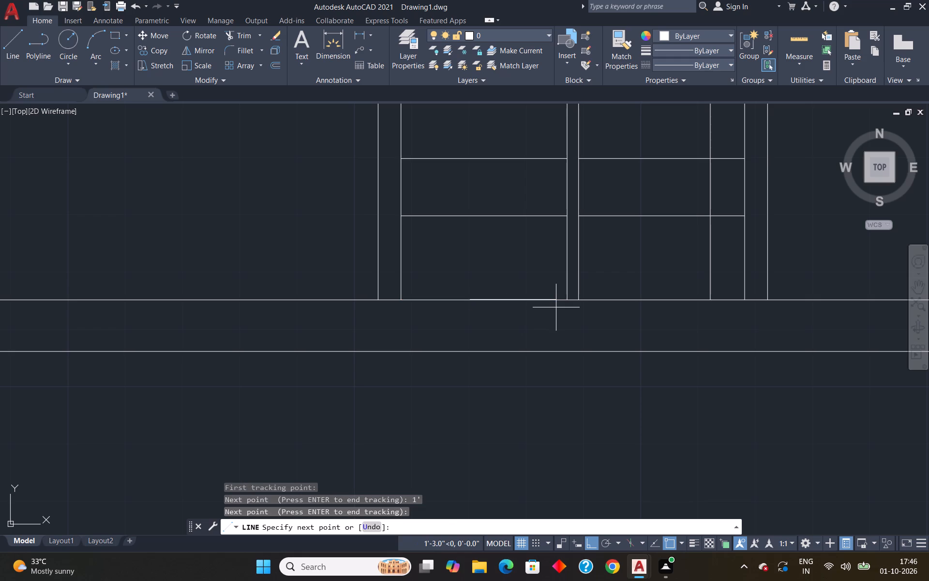
left_click(475, 352)
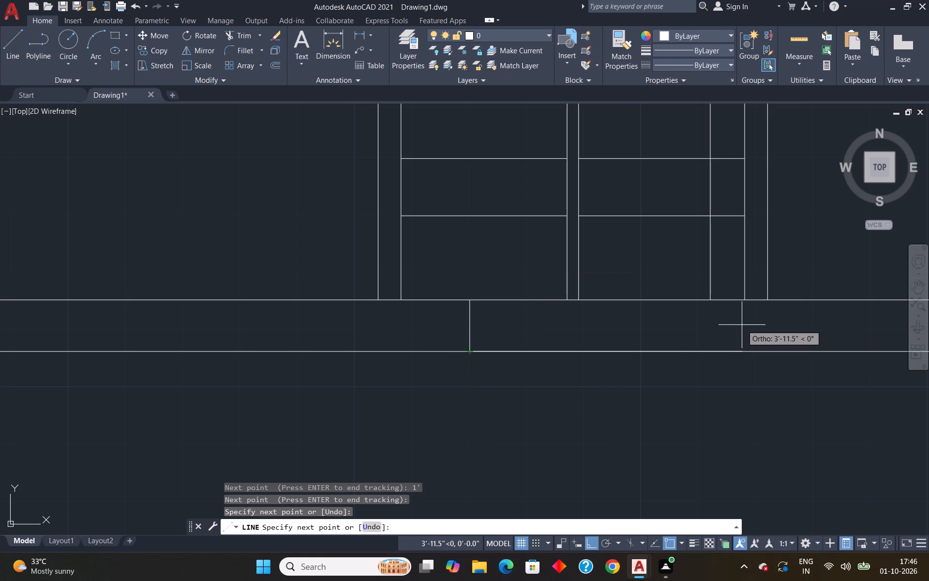
type("3'")
key("Return")
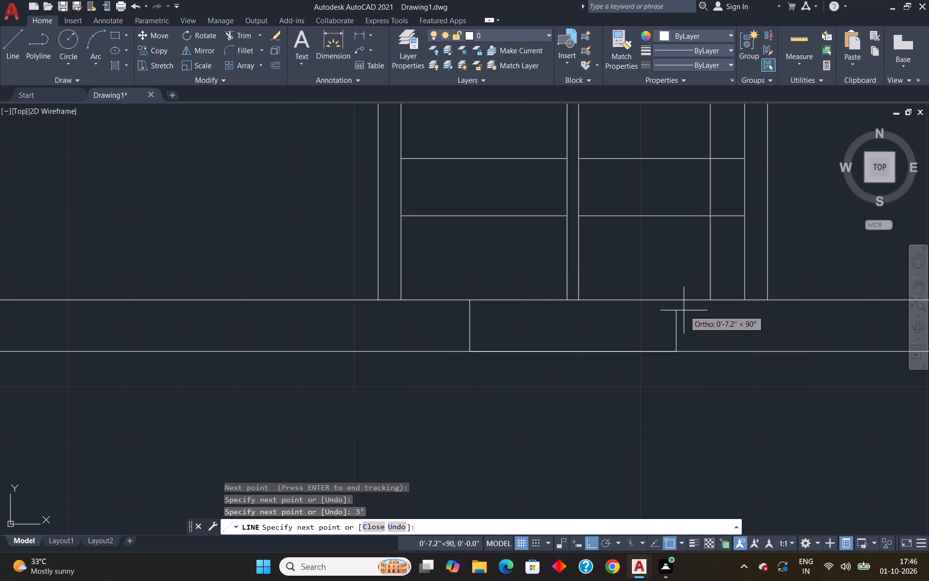
left_click(669, 300)
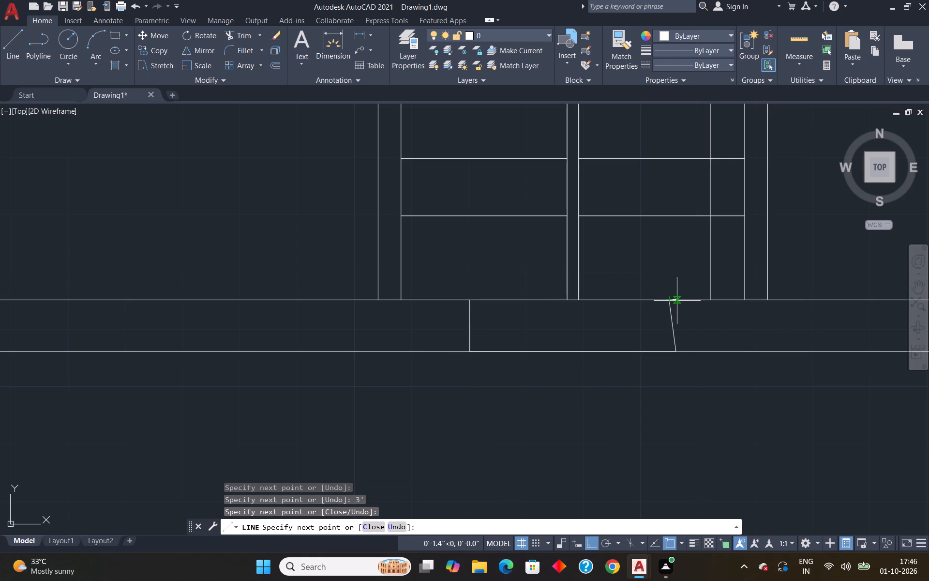
key("ctrl+z")
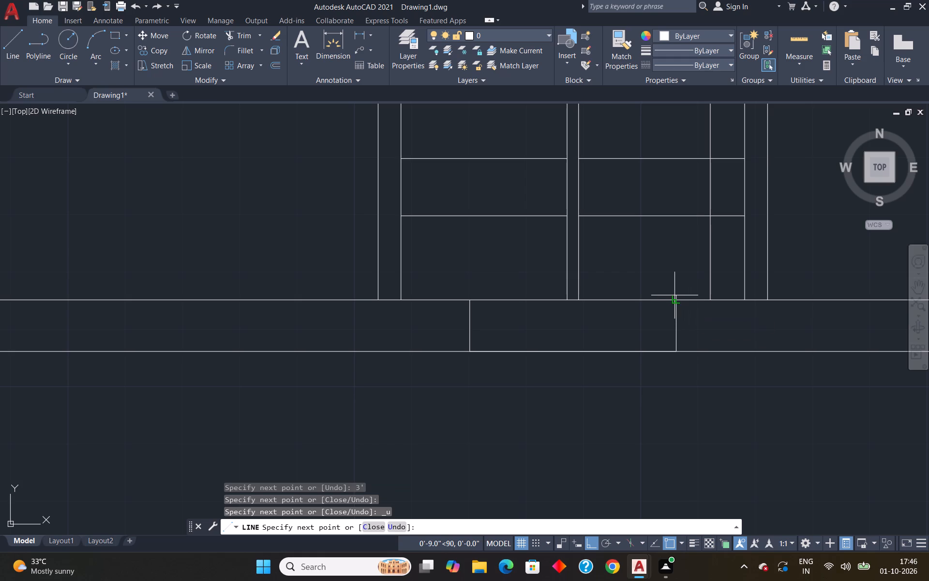
left_click(674, 295)
key("Escape")
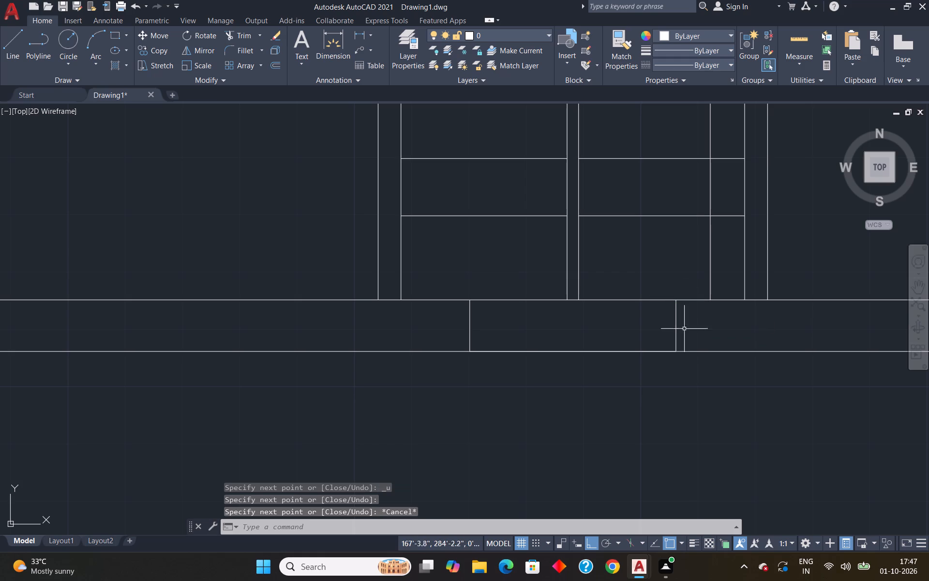
Scale the loose window block below the door symbols by reference from its left end to a new length of 4'.
scroll(656, 323, "down", 5)
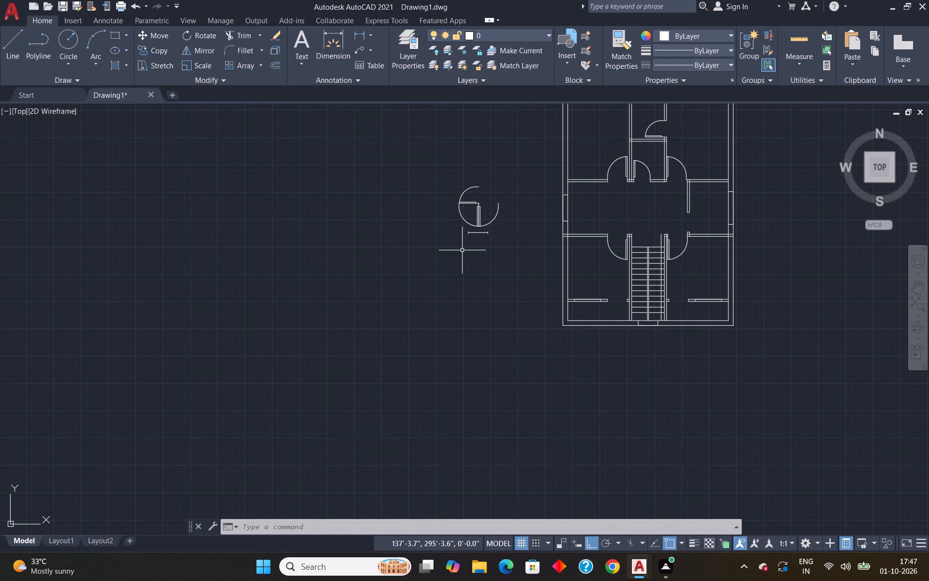
scroll(478, 227, "up", 3)
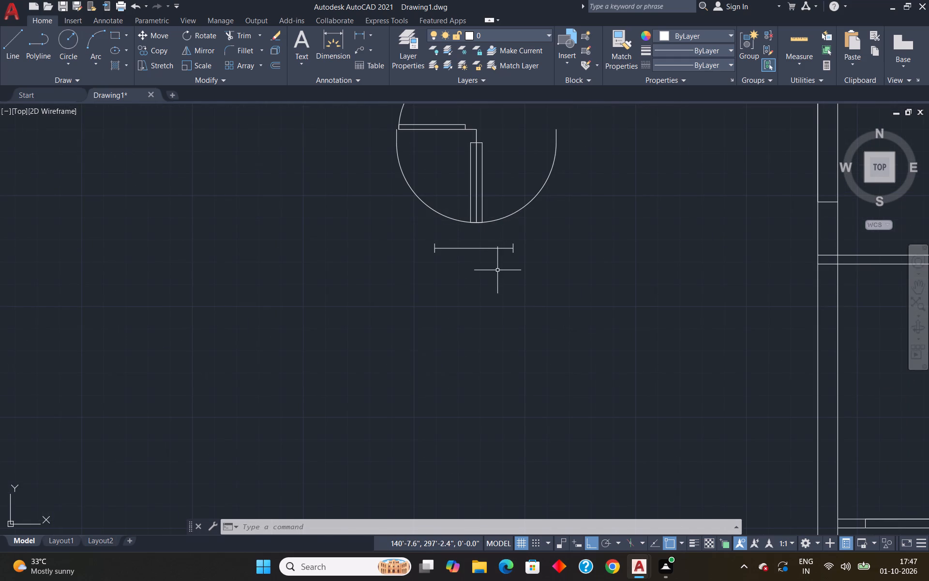
left_click(479, 249)
type("sc")
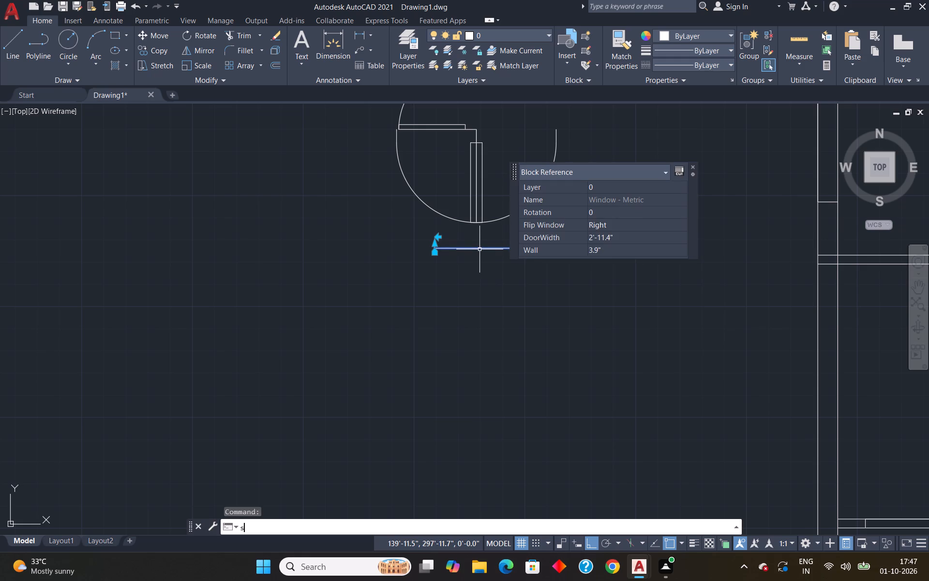
key("Return")
scroll(432, 245, "up", 3)
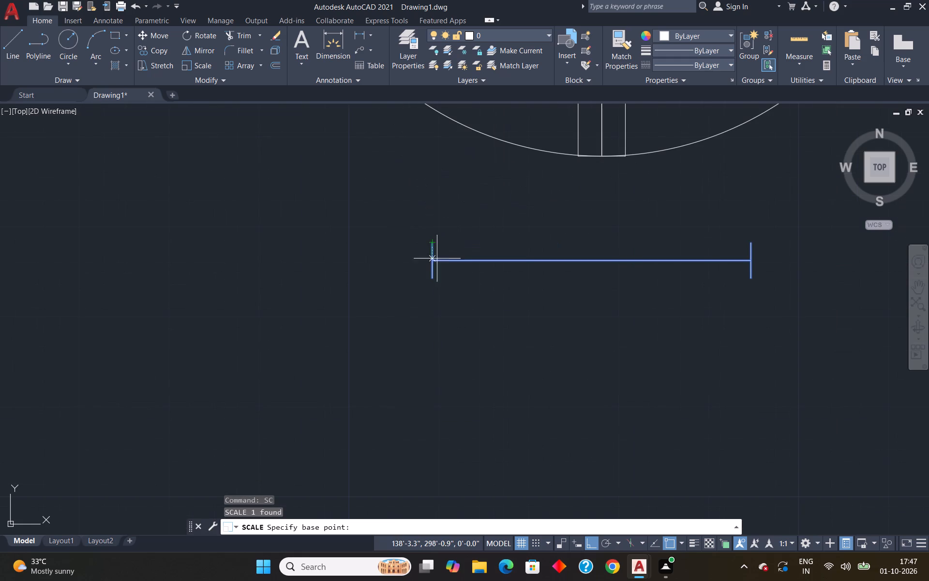
left_click(431, 263)
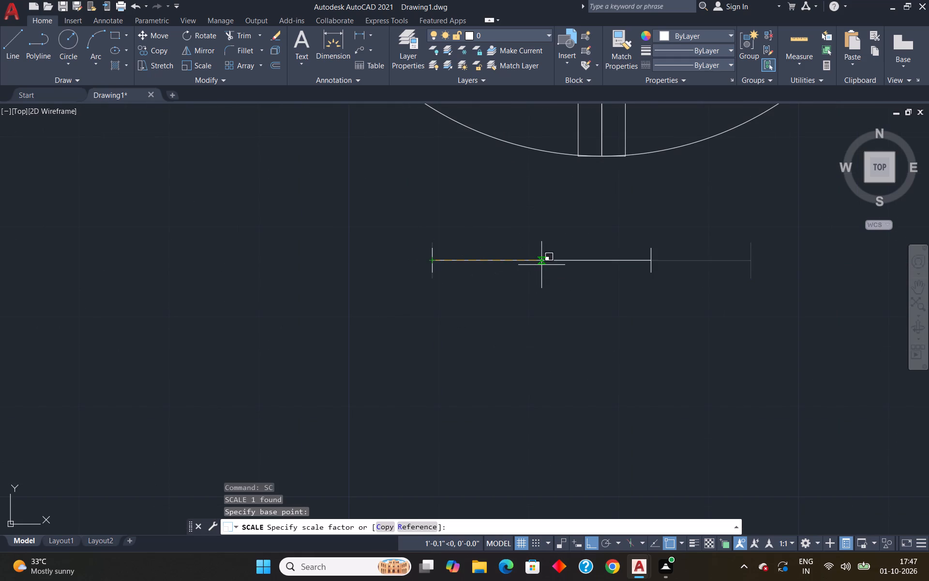
key("r")
key("Return")
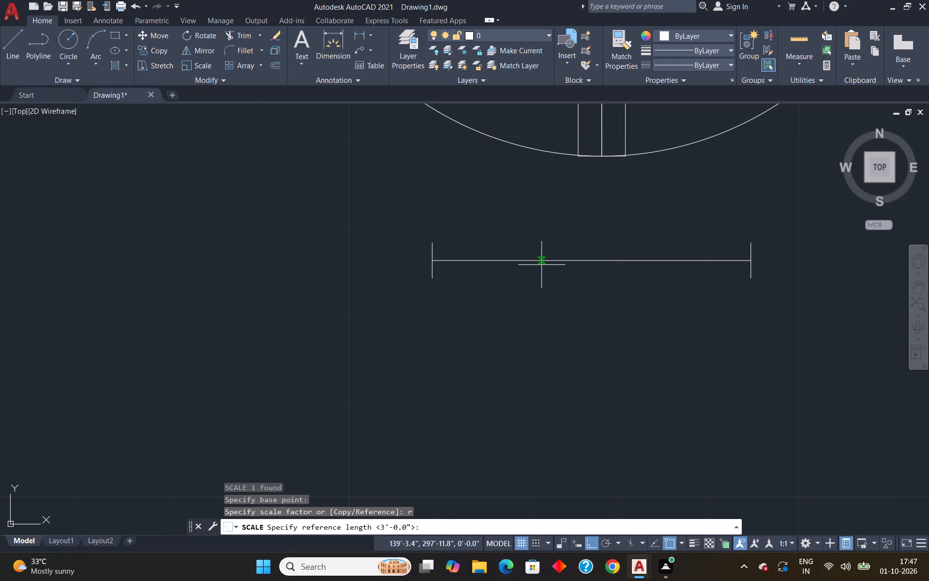
left_click(432, 260)
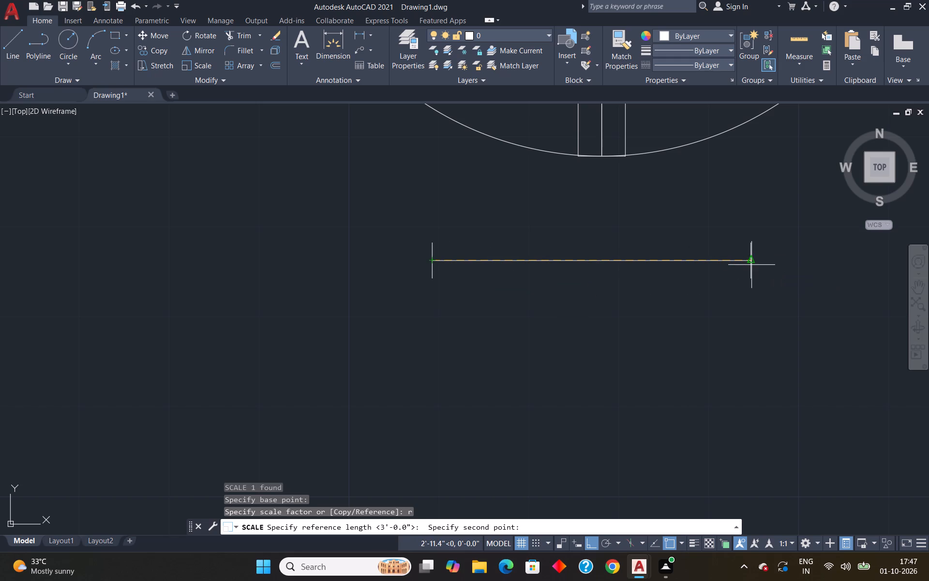
left_click(751, 265)
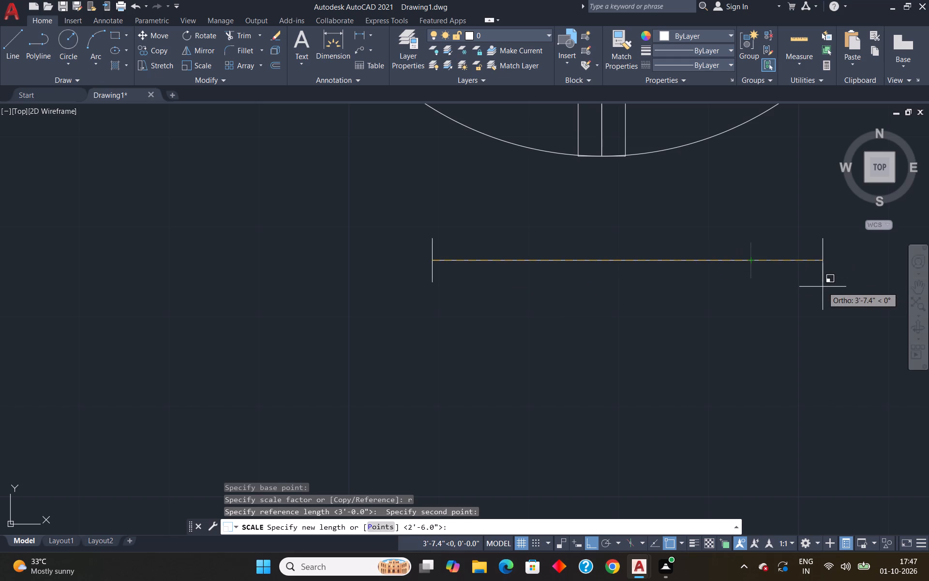
type("4'")
key("Return")
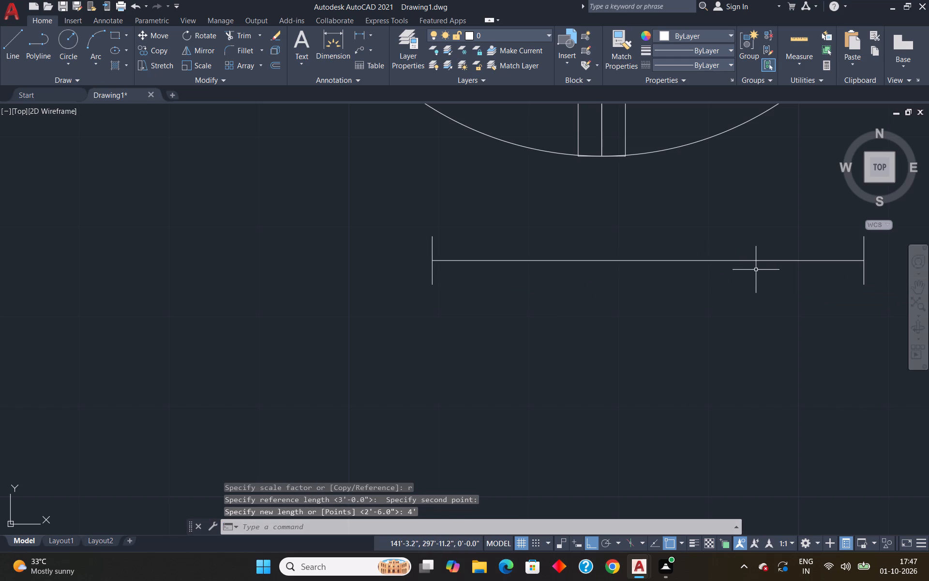
Copy the loose 4' window block by its left end midpoint into the left and right window openings of the top outer wall.
left_click(749, 262)
left_click(745, 260)
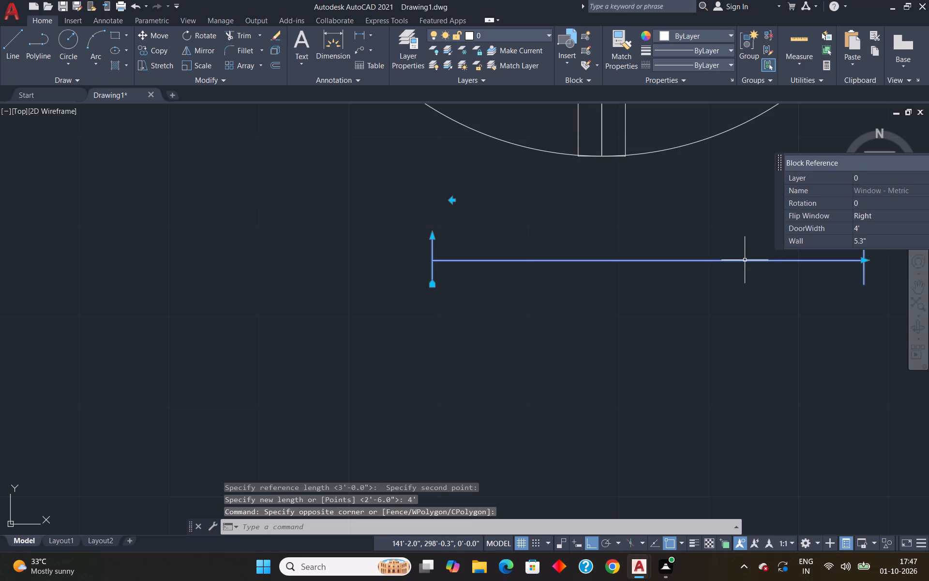
type("co")
key("Return")
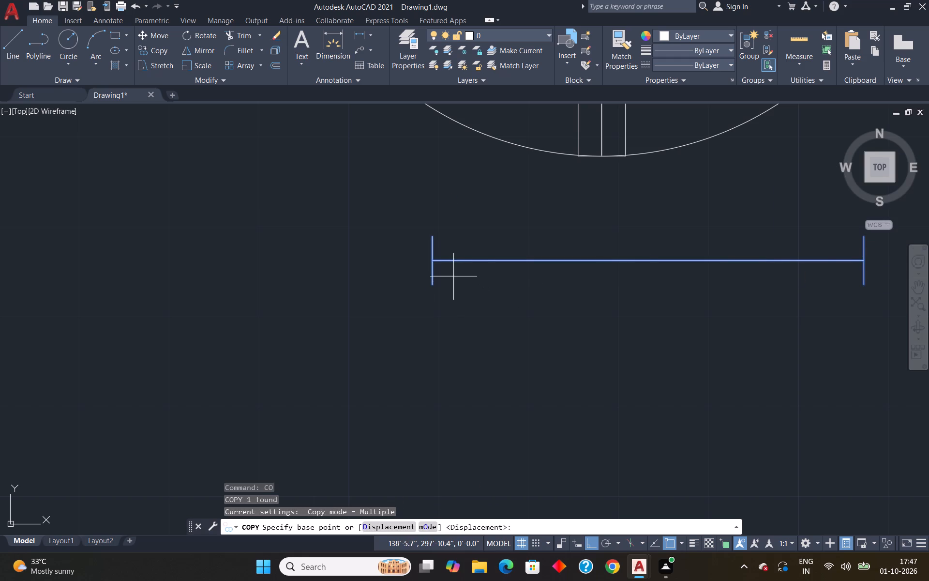
scroll(430, 260, "up", 4)
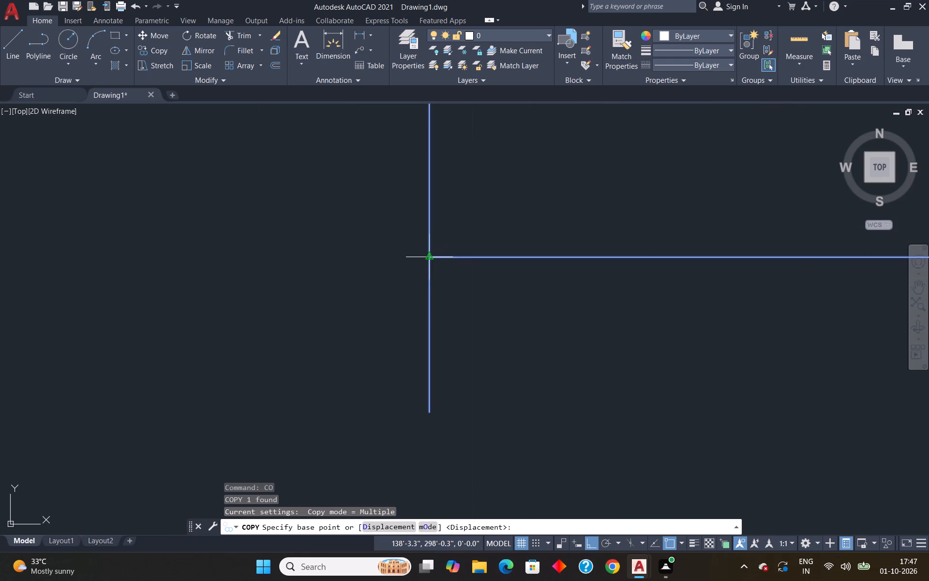
left_click(433, 255)
scroll(435, 268, "down", 11)
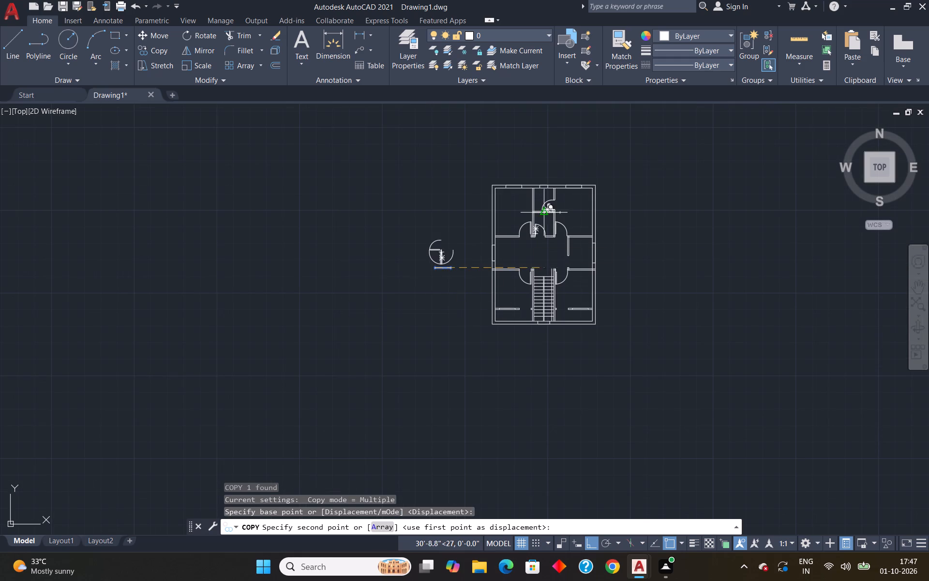
scroll(521, 191, "up", 4)
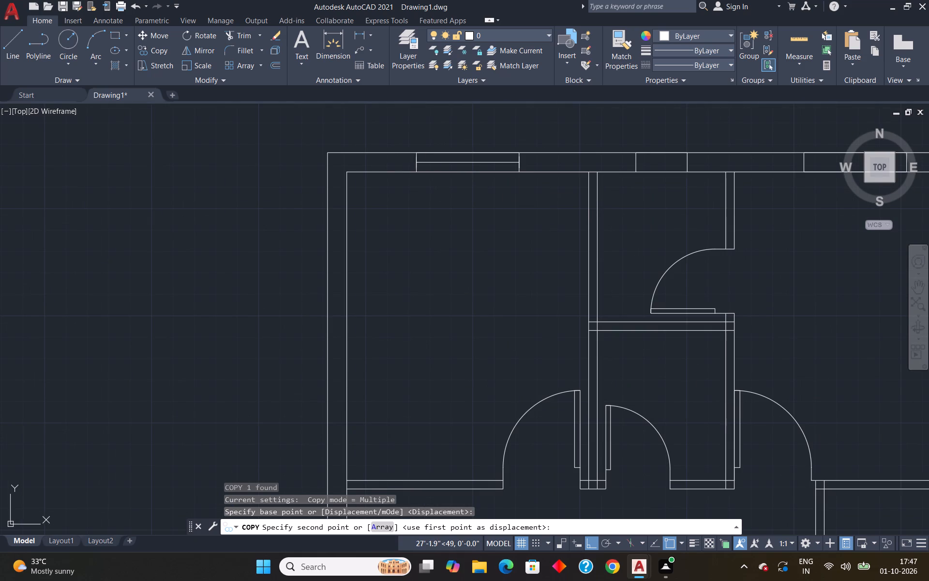
left_click(414, 164)
scroll(681, 163, "down", 5)
scroll(696, 161, "up", 4)
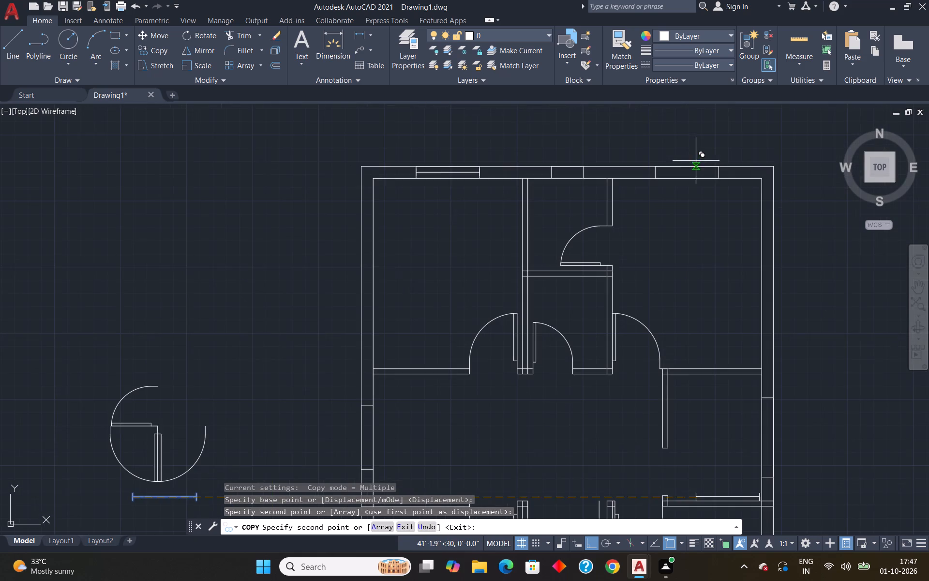
scroll(662, 175, "up", 3)
left_click(625, 168)
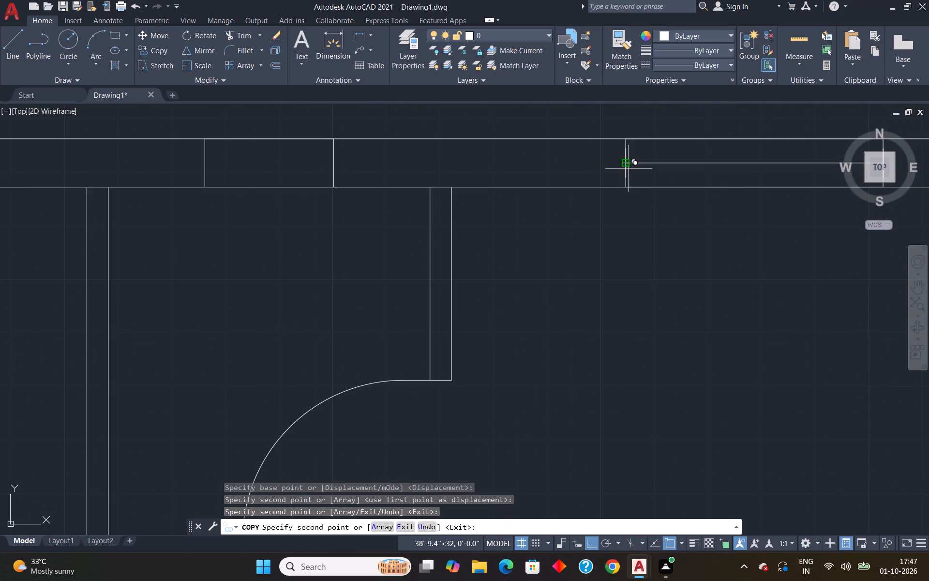
Place further copies of the 4' window block in the window outlines of the lower-left and lower-right rooms' bottom partitions.
scroll(629, 169, "down", 5)
scroll(528, 368, "up", 4)
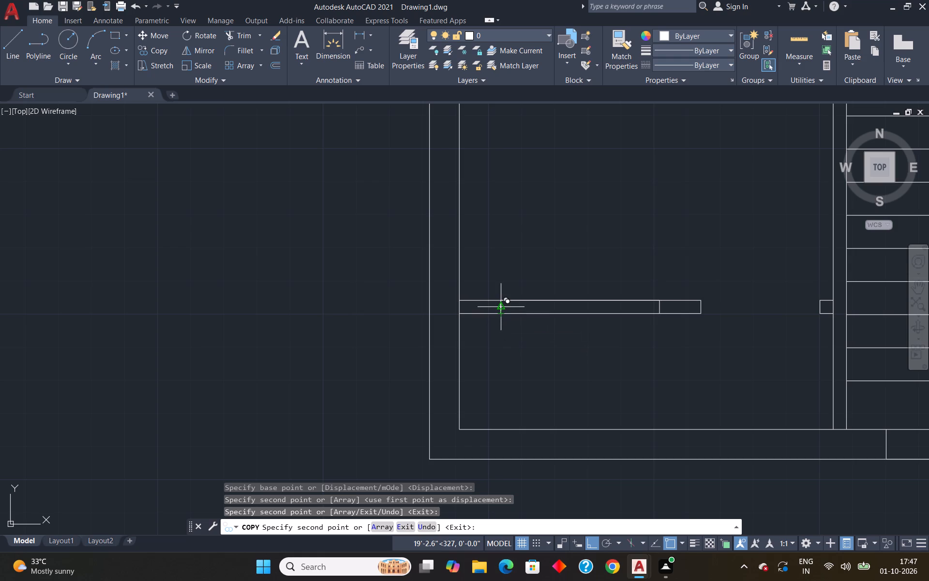
scroll(503, 308, "up", 2)
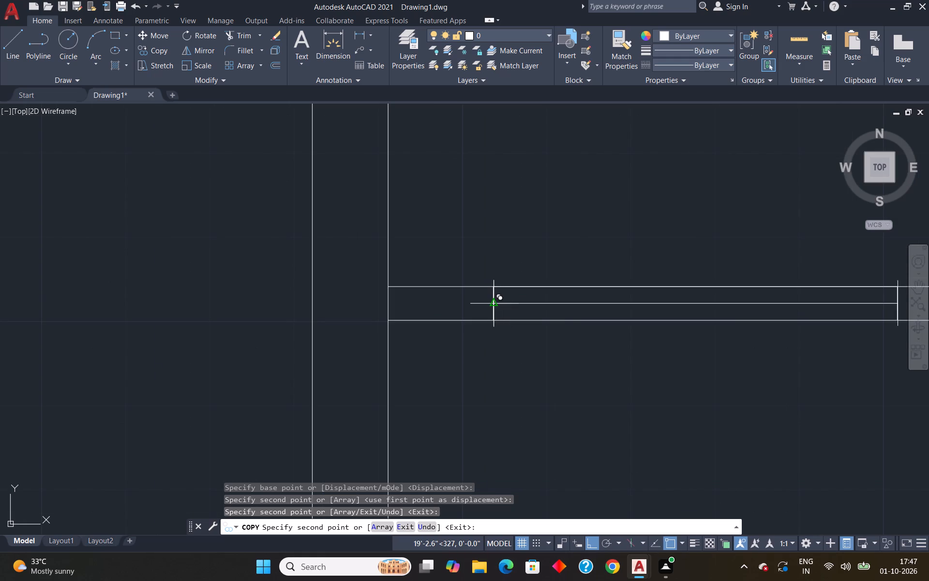
left_click(492, 304)
scroll(491, 304, "down", 7)
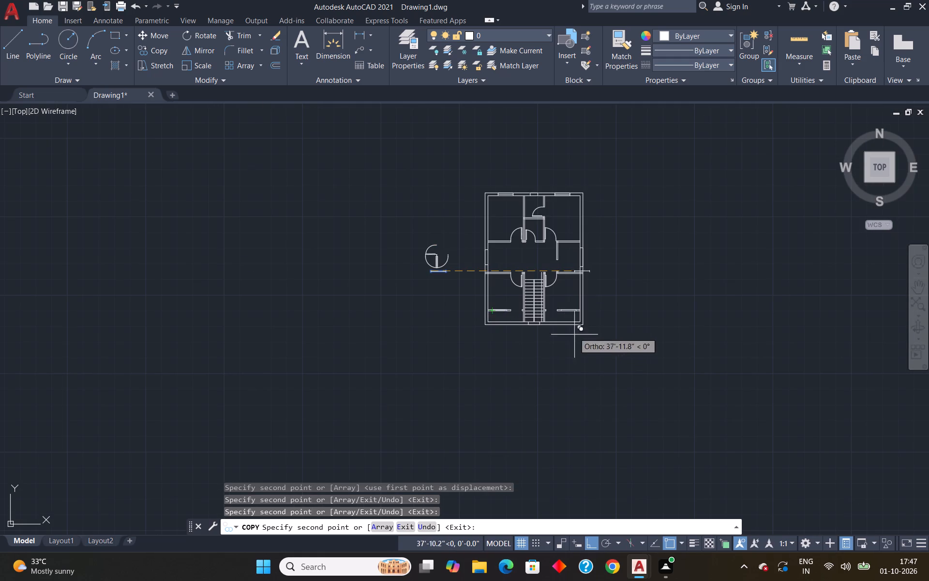
scroll(561, 318, "up", 6)
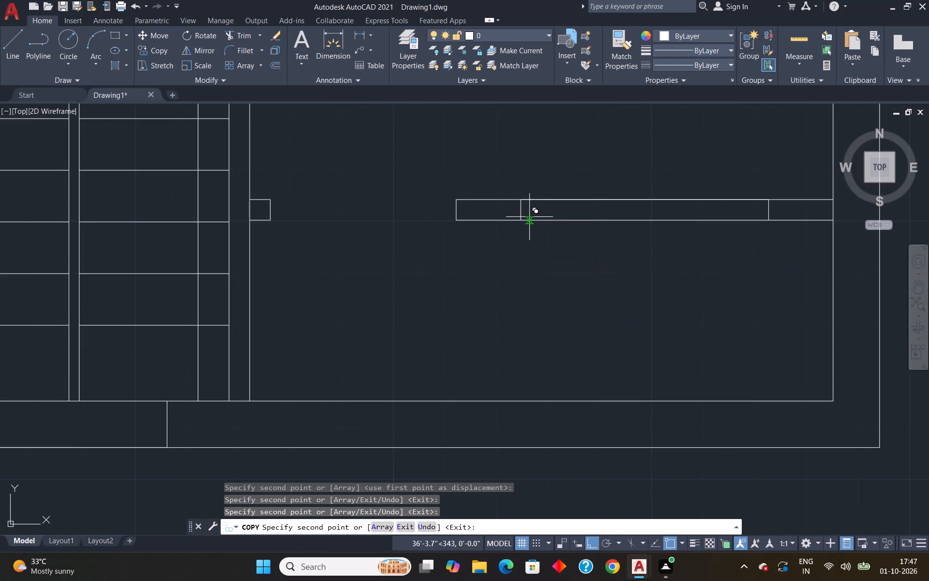
left_click(519, 213)
scroll(566, 228, "down", 5)
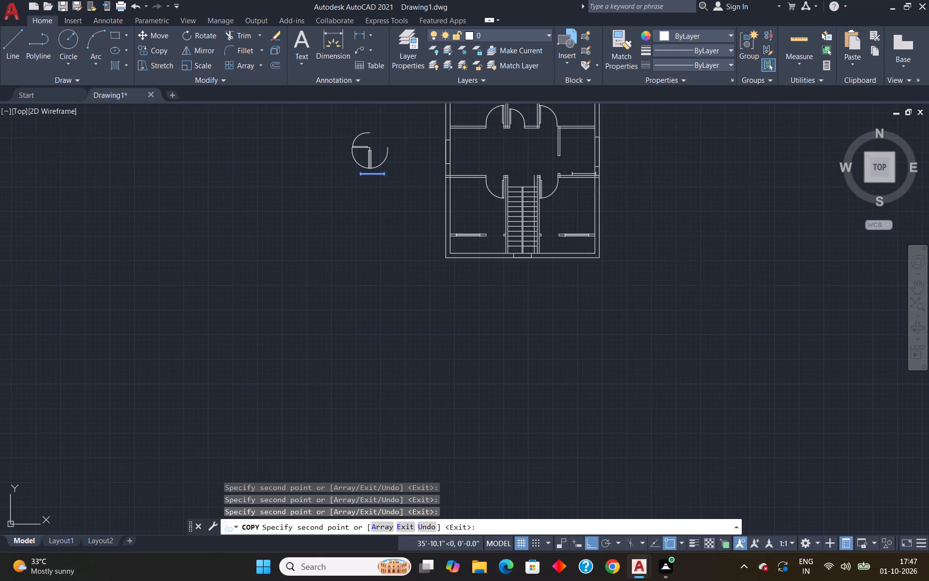
key("Escape")
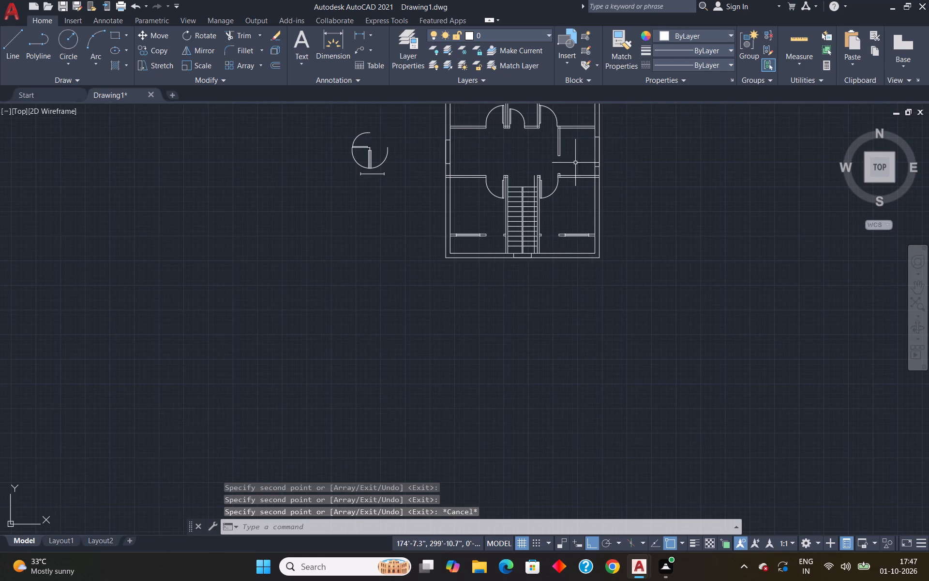
Rotate the loose window block below the door symbols by 270° about its right end to make it vertical.
scroll(458, 181, "down", 4)
scroll(437, 174, "up", 4)
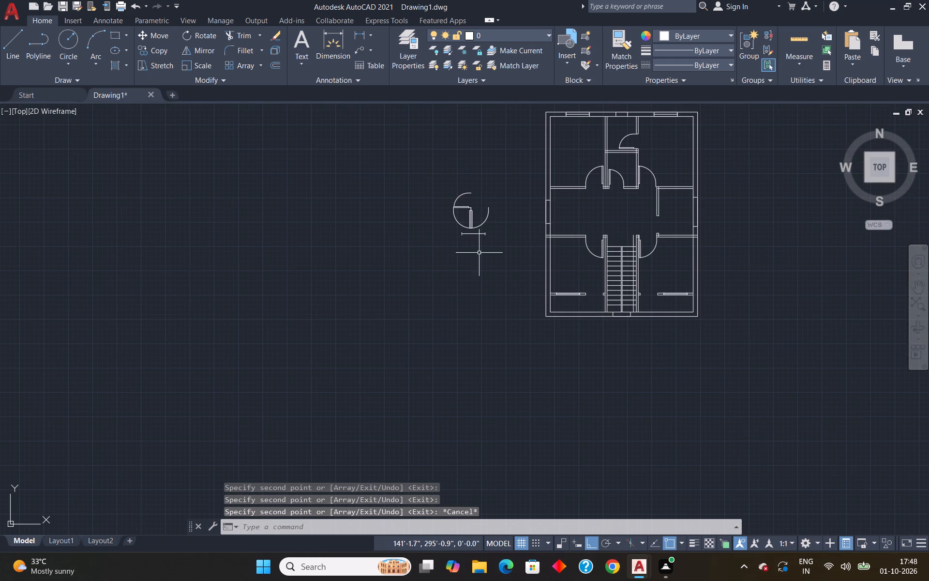
left_click(478, 234)
type("ro")
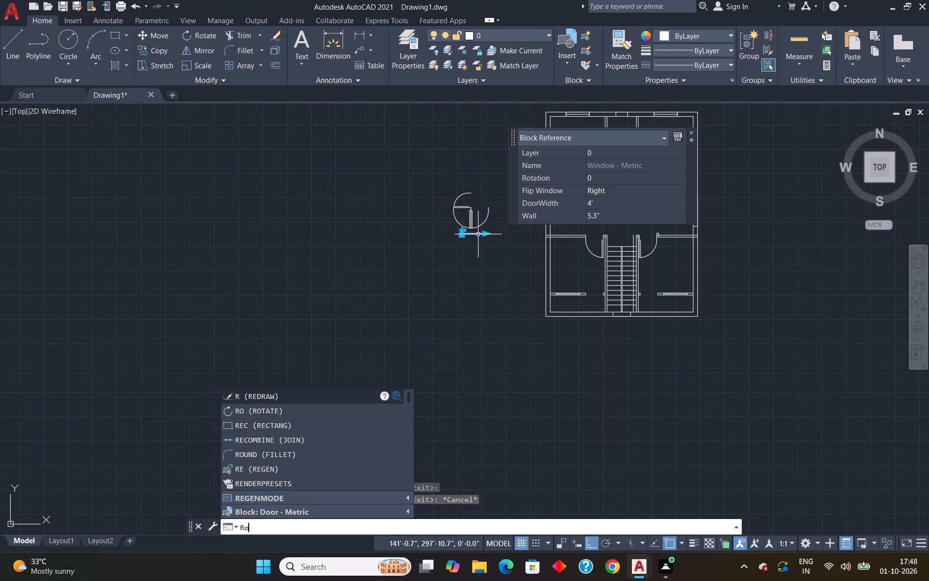
key("Return")
scroll(477, 234, "up", 3)
left_click(505, 229)
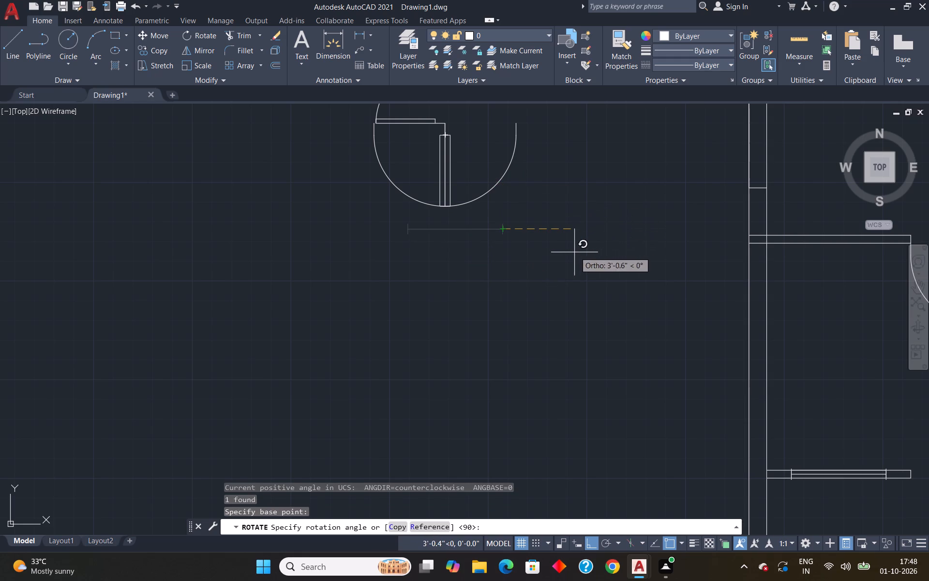
left_click(547, 292)
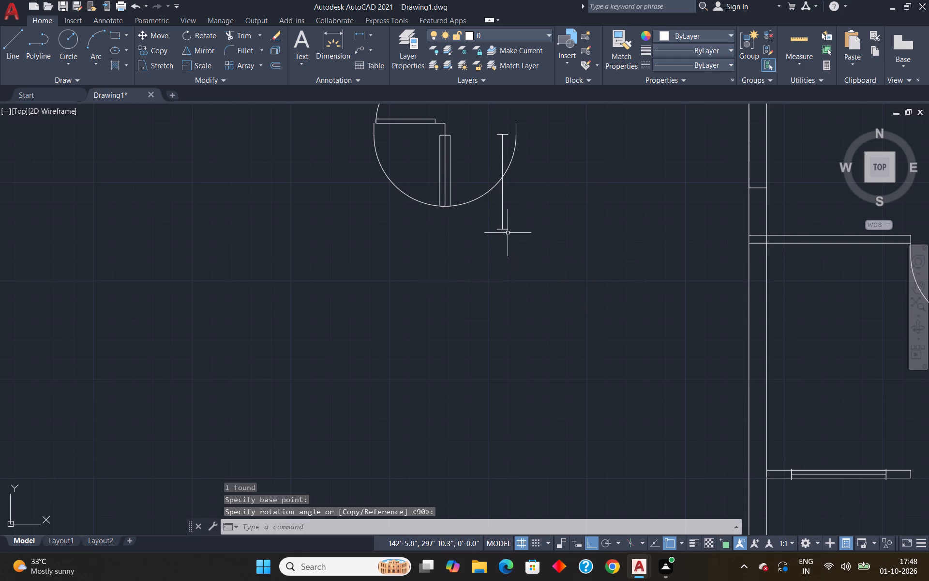
Copy the vertical 4' window block by its lower end midpoint into the window opening of the left outer wall.
left_click(506, 229)
type("co")
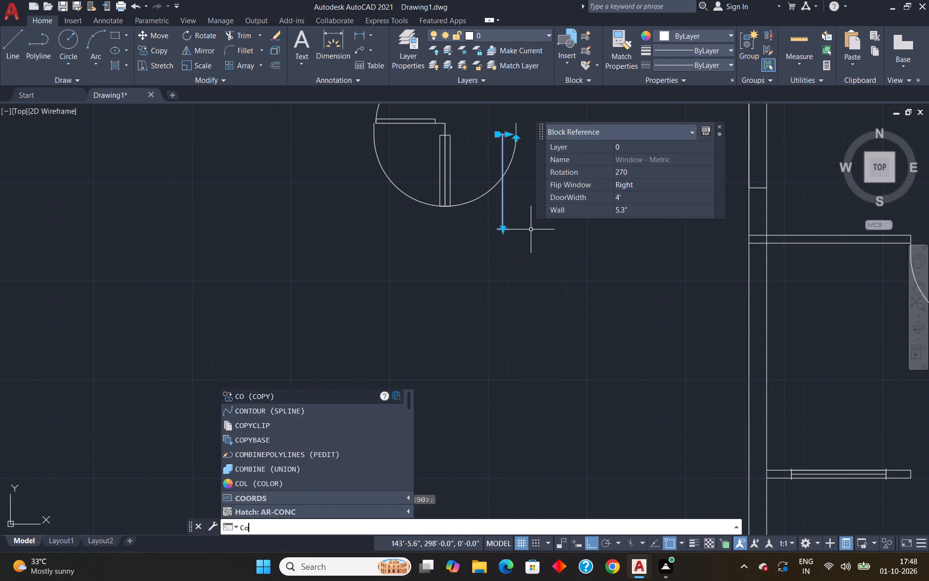
key("Return")
scroll(500, 230, "up", 3)
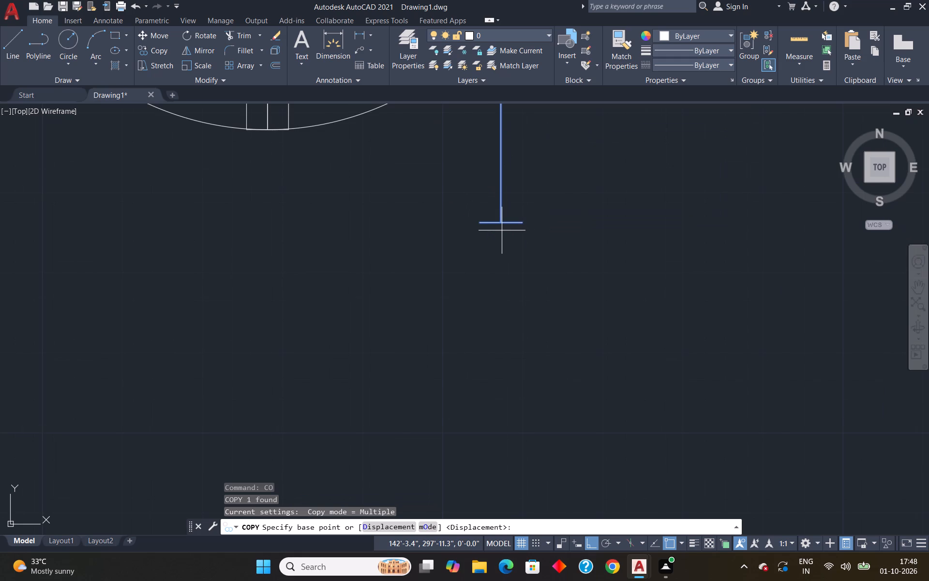
scroll(502, 230, "up", 2)
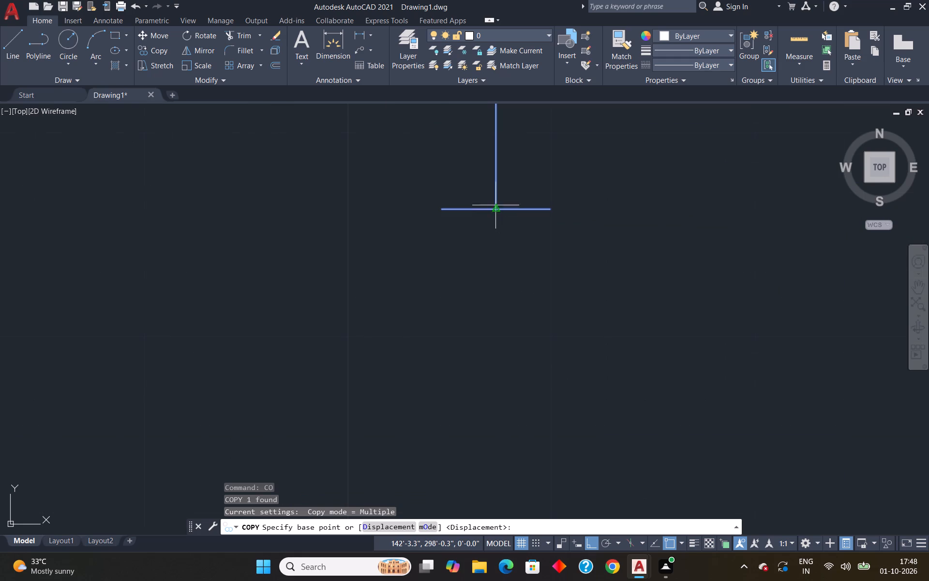
left_click(498, 210)
scroll(508, 210, "down", 8)
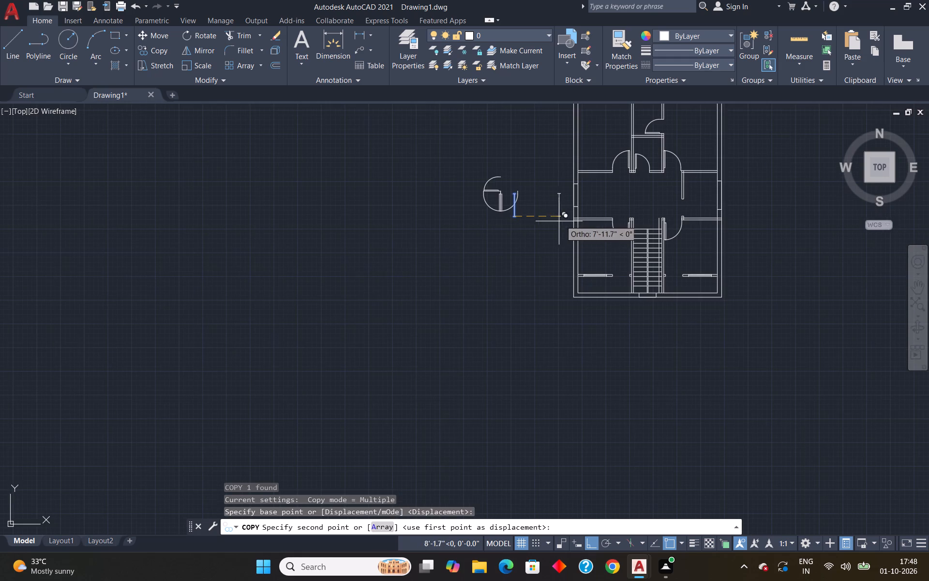
scroll(572, 213, "up", 5)
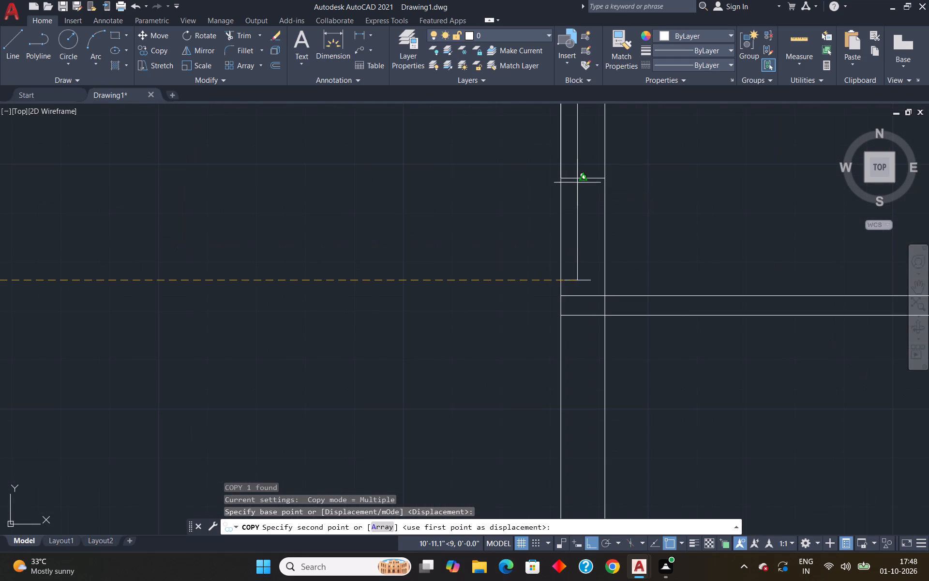
left_click(583, 180)
scroll(636, 207, "down", 5)
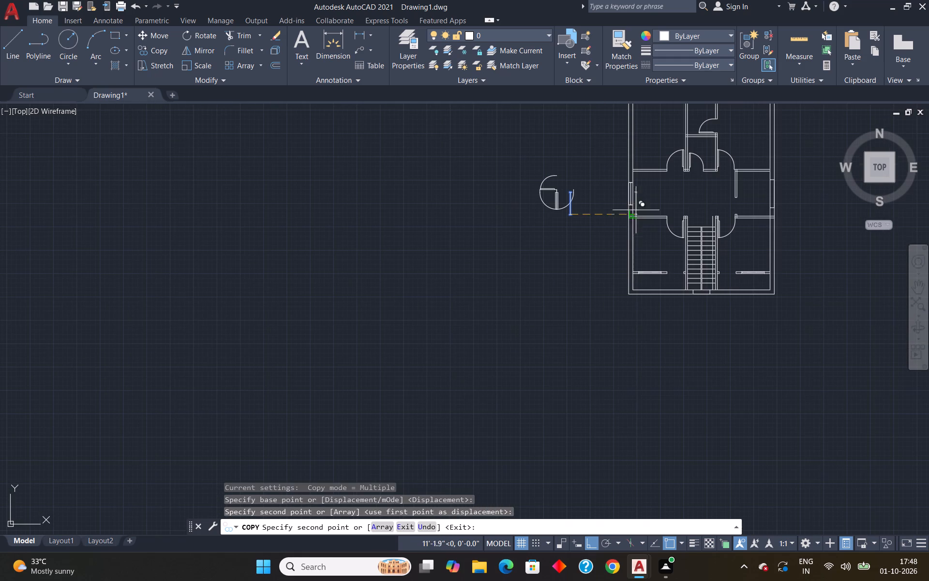
Place another copy of the vertical window block in the empty space just outside the right outer wall.
scroll(797, 201, "up", 3)
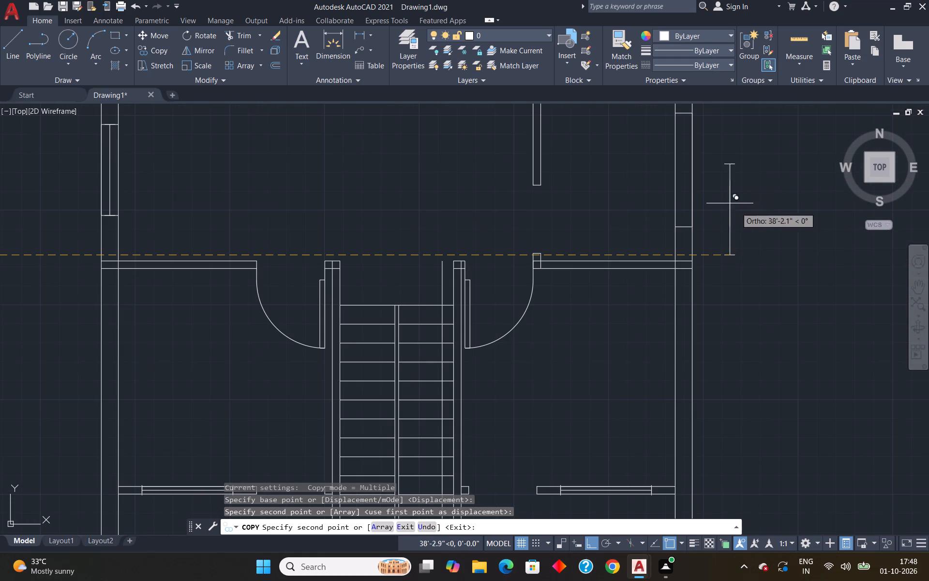
left_click(748, 215)
key("Escape")
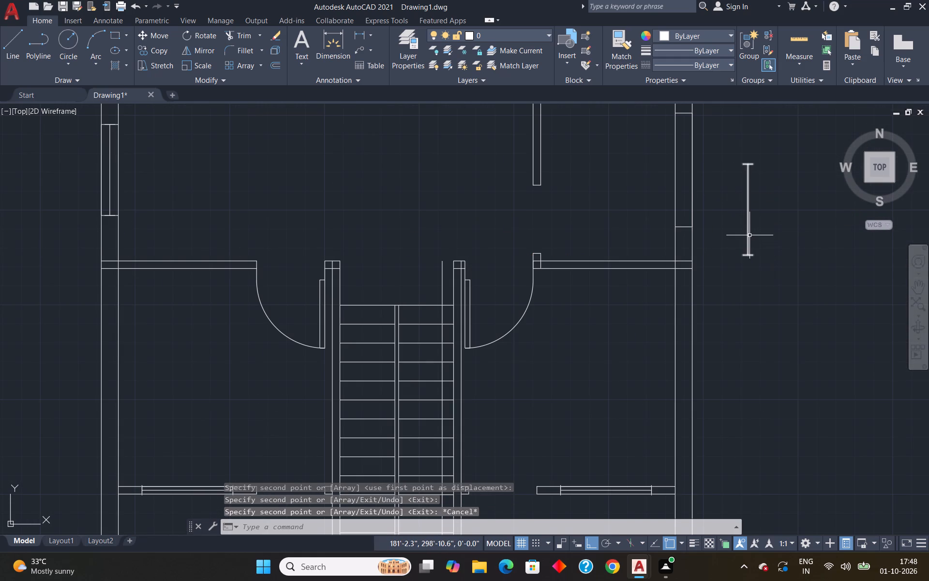
Scale the vertical window block outside the right outer wall by reference from its upper end to a new length of 5'.
left_click(749, 235)
type("sc")
key("Return")
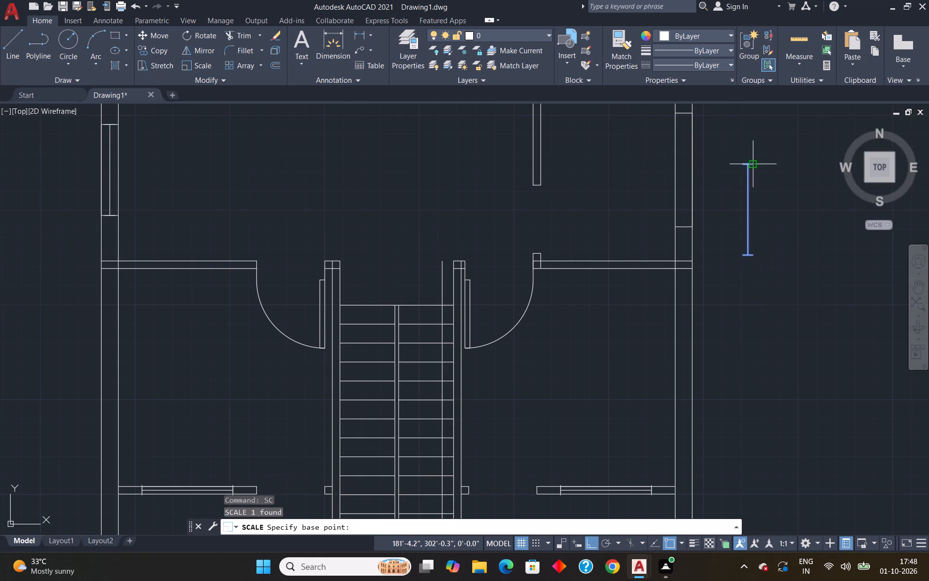
scroll(755, 164, "up", 4)
left_click(695, 167)
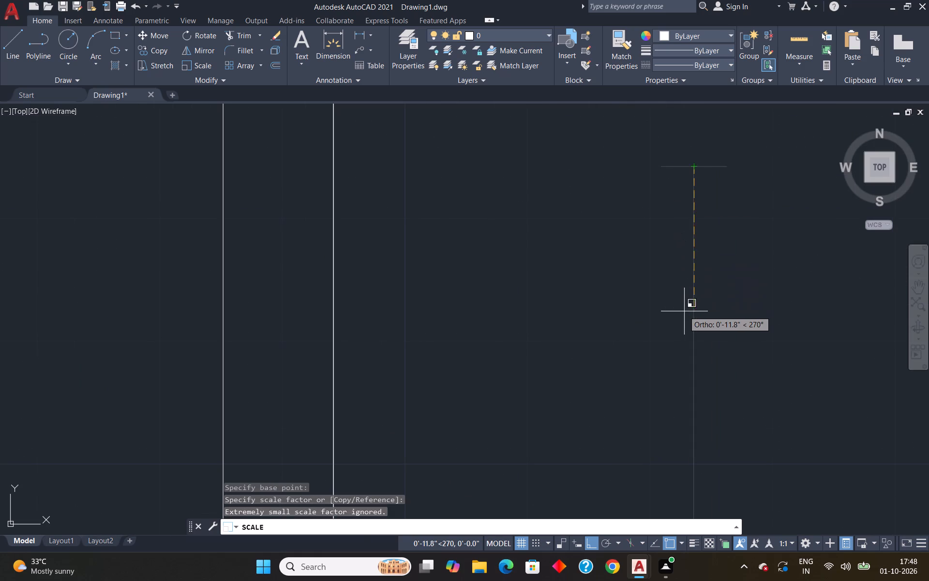
key("r")
key("Return")
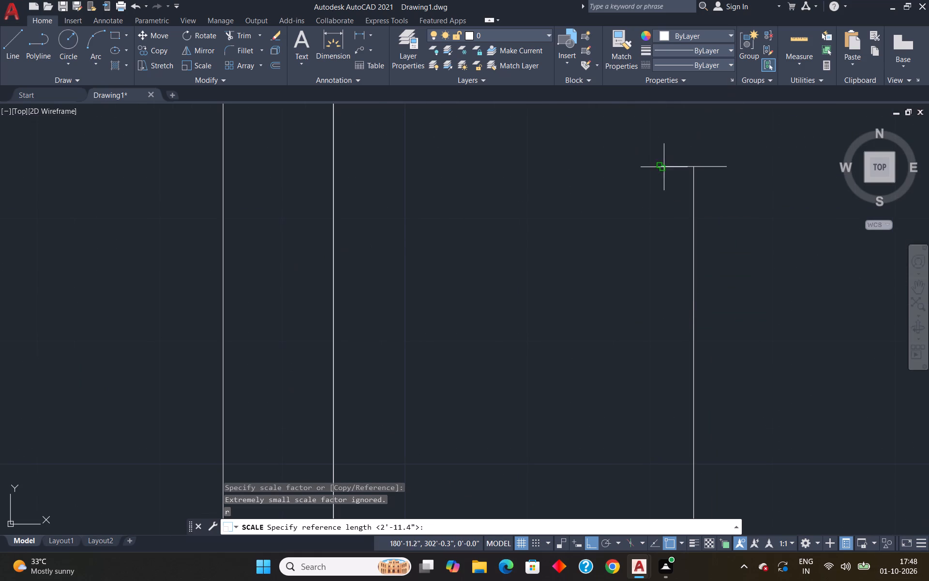
left_click(695, 165)
scroll(699, 331, "down", 3)
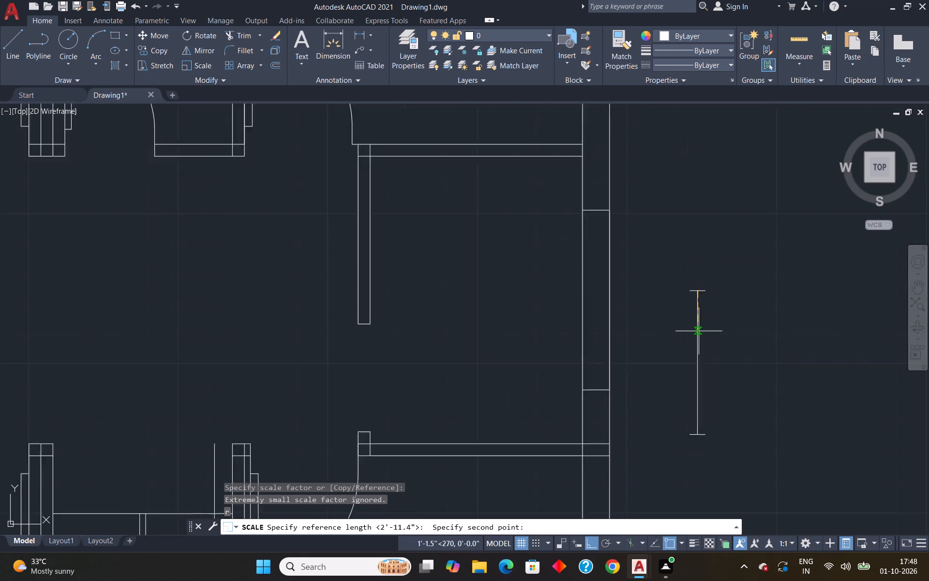
scroll(699, 331, "down", 1)
scroll(705, 398, "up", 3)
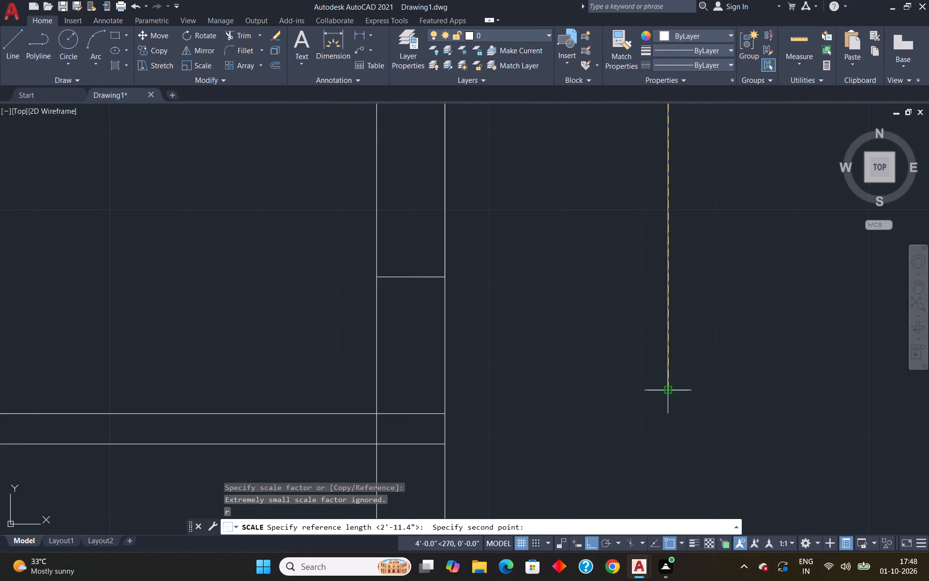
scroll(669, 390, "up", 3)
left_click(656, 389)
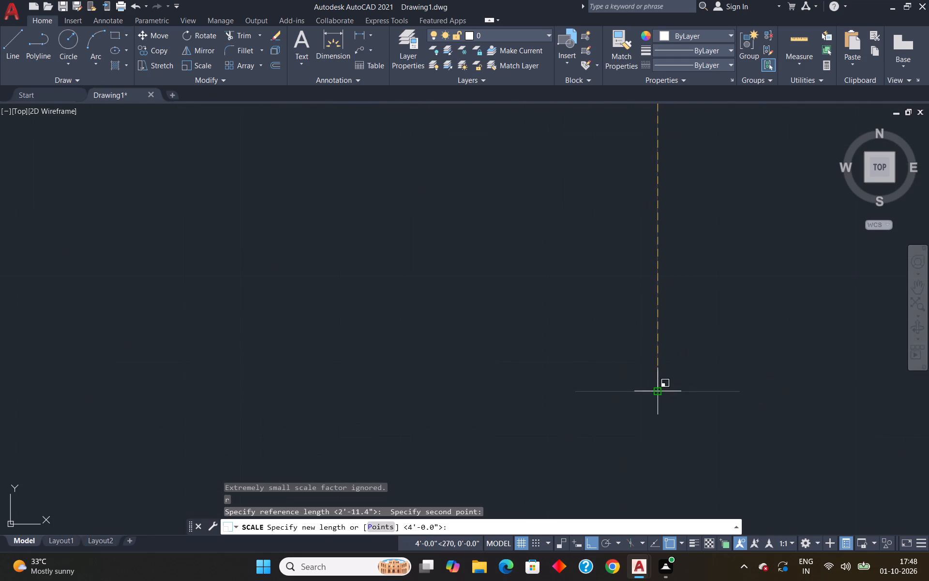
type("5'")
key("Return")
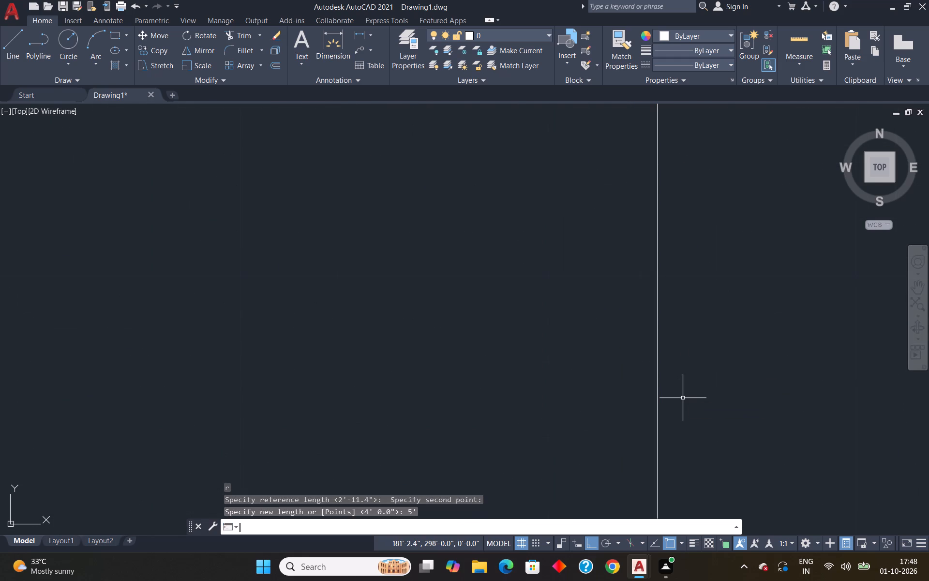
Copy the vertical 5' window block by its upper end midpoint into the window opening of the right outer wall.
left_click(656, 387)
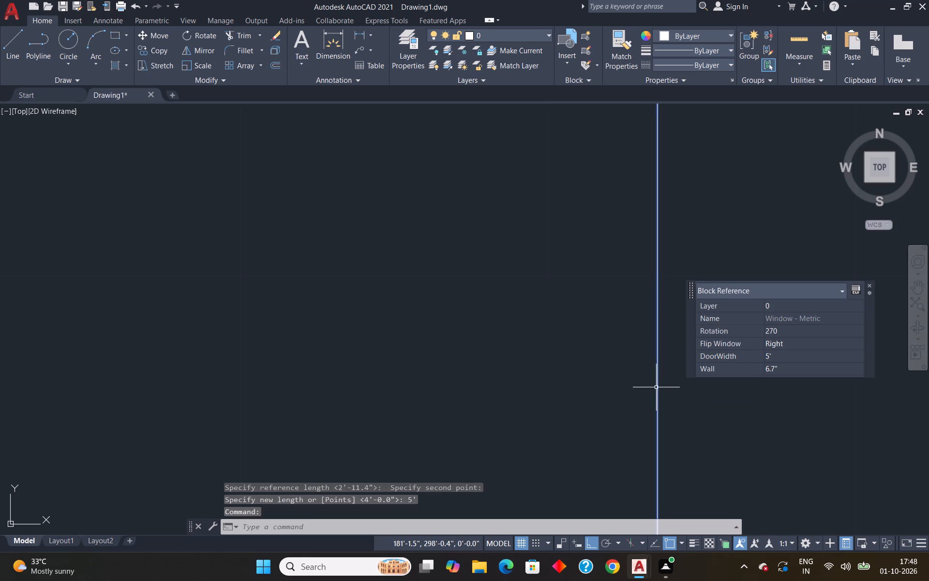
type("co")
key("Return")
scroll(656, 387, "down", 4)
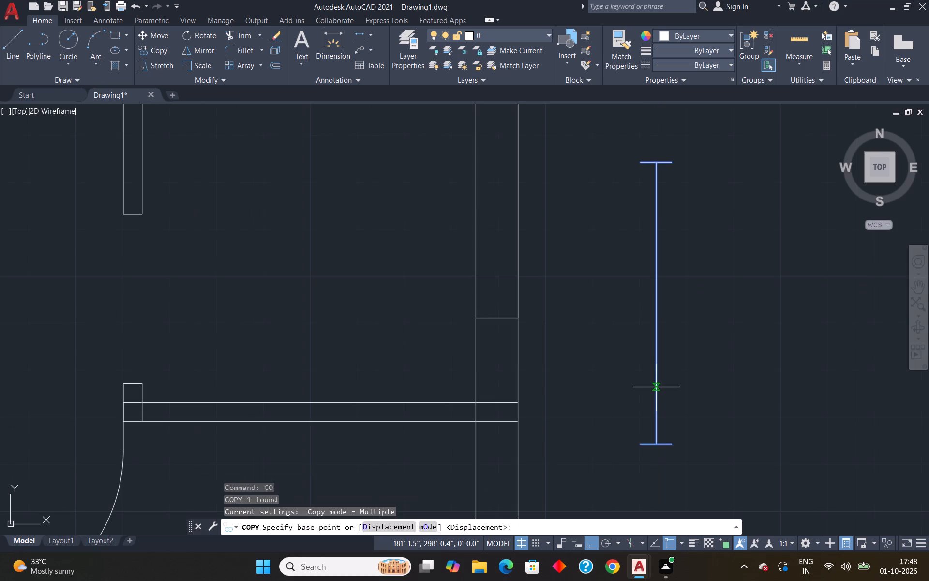
scroll(665, 407, "down", 2)
scroll(660, 318, "up", 4)
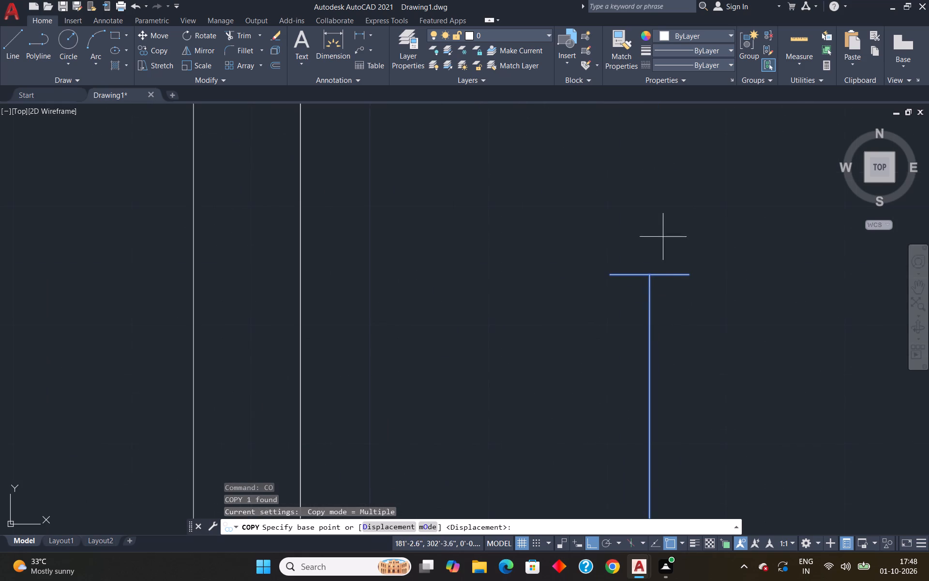
scroll(648, 277, "up", 3)
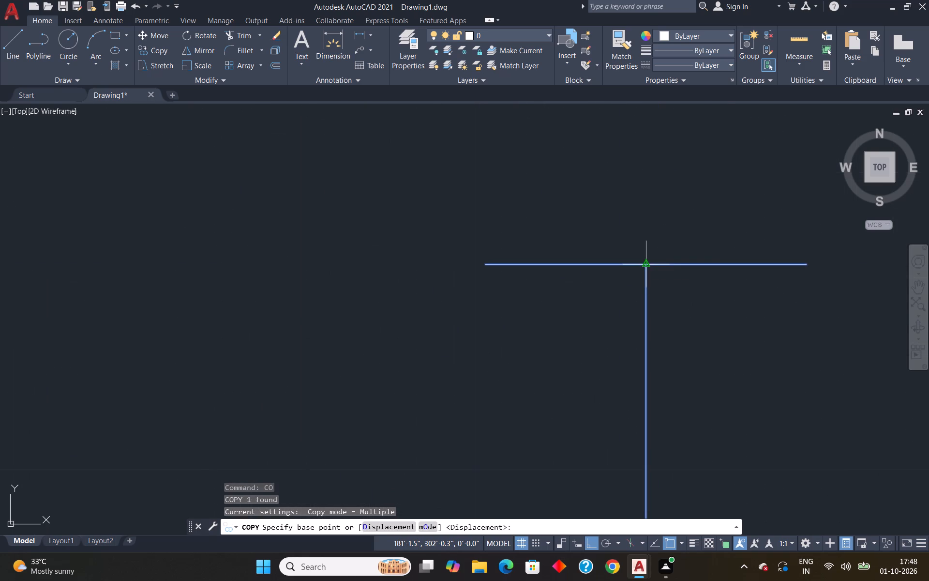
left_click(644, 268)
scroll(624, 278, "down", 8)
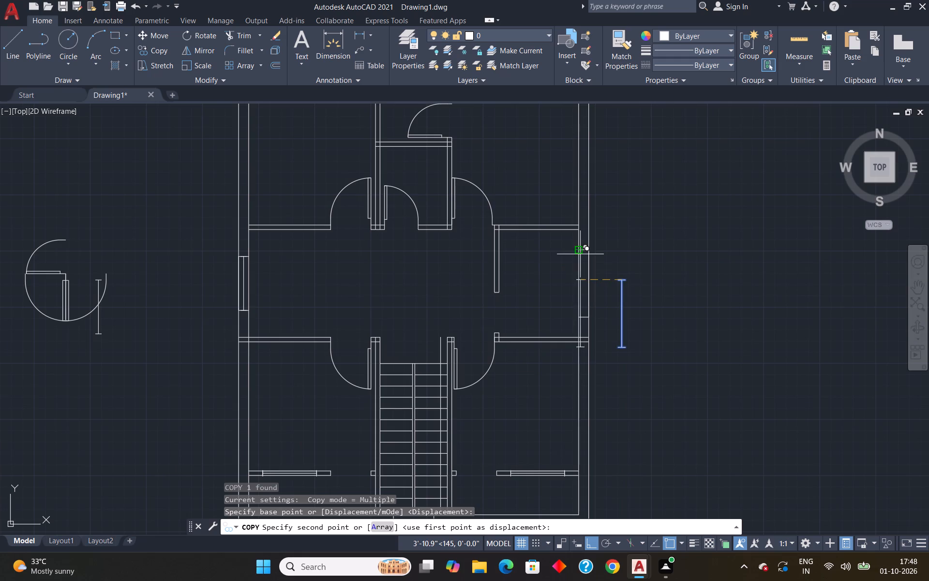
scroll(580, 254, "up", 4)
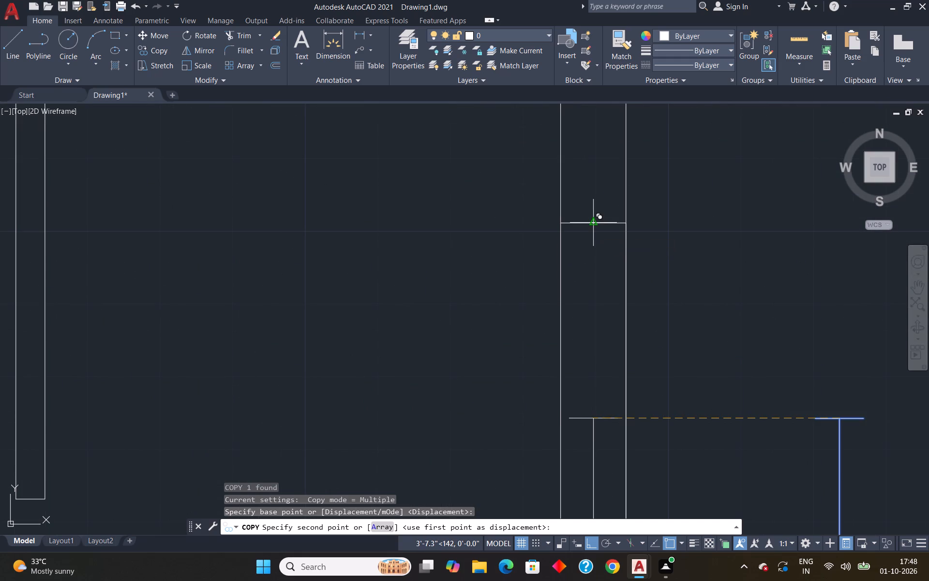
left_click(591, 226)
key("Escape")
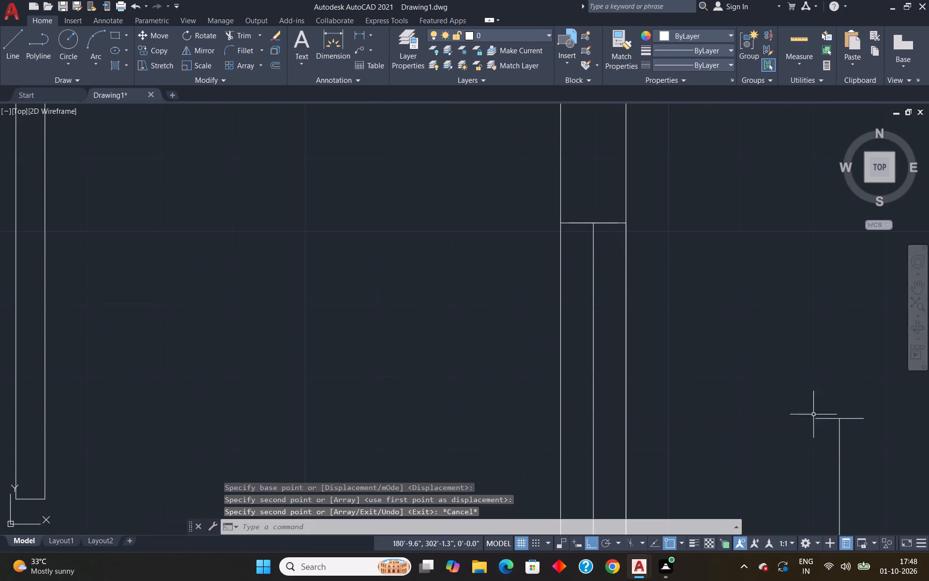
Delete the loose 5' window block outside the right outer wall.
left_click(843, 436)
left_click(838, 428)
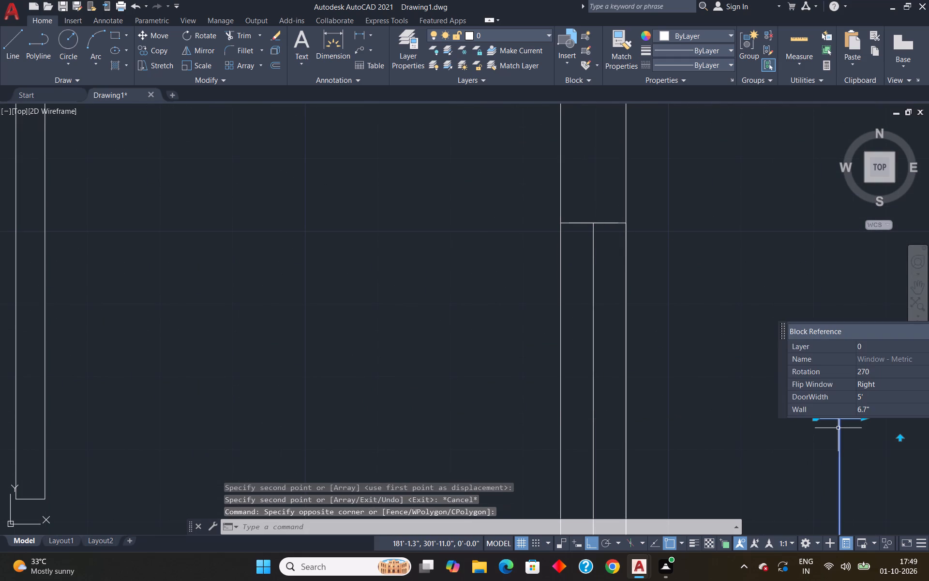
key("Delete")
Look over the whole floor plan for window openings that still need a window block.
scroll(838, 427, "down", 6)
scroll(811, 495, "up", 3)
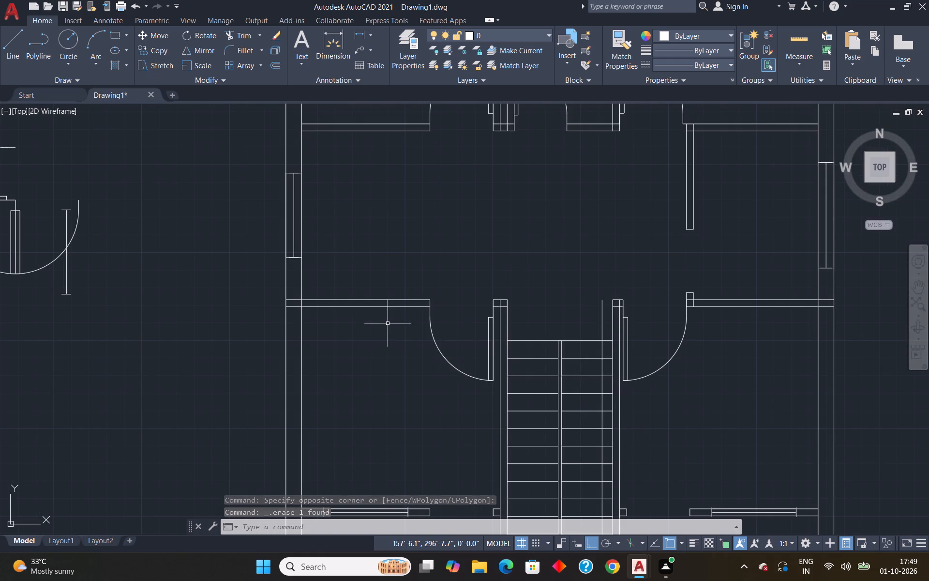
scroll(388, 323, "down", 3)
scroll(351, 356, "up", 3)
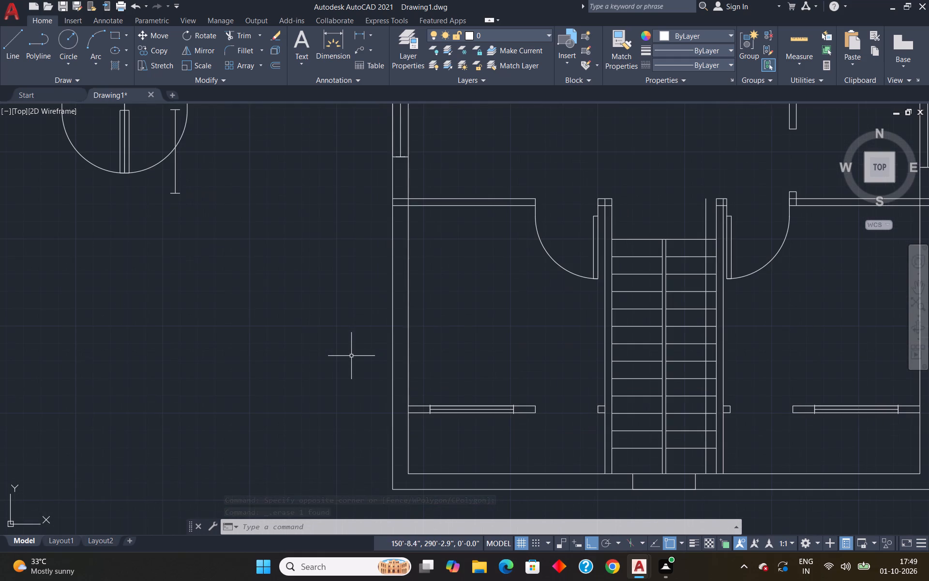
scroll(406, 329, "down", 3)
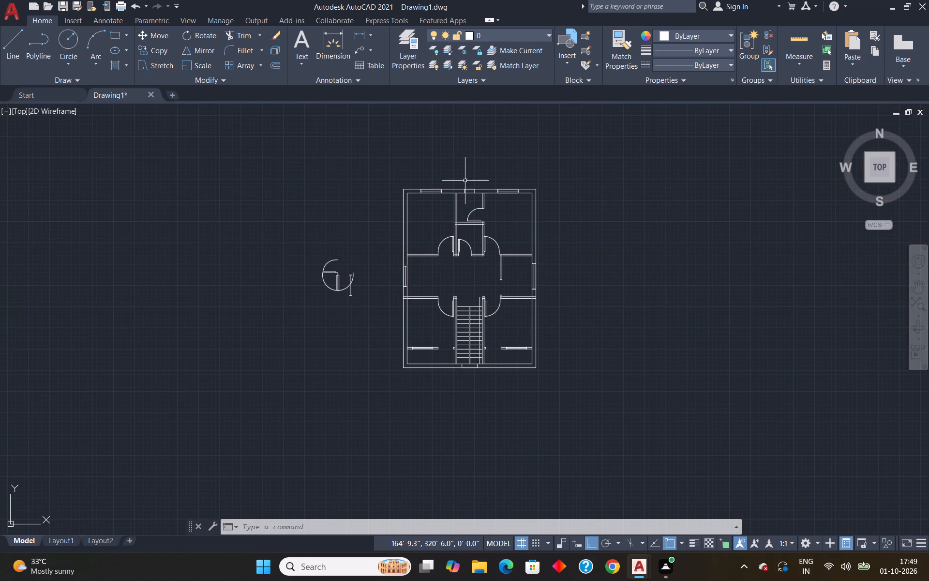
scroll(465, 184, "up", 2)
scroll(486, 213, "down", 1)
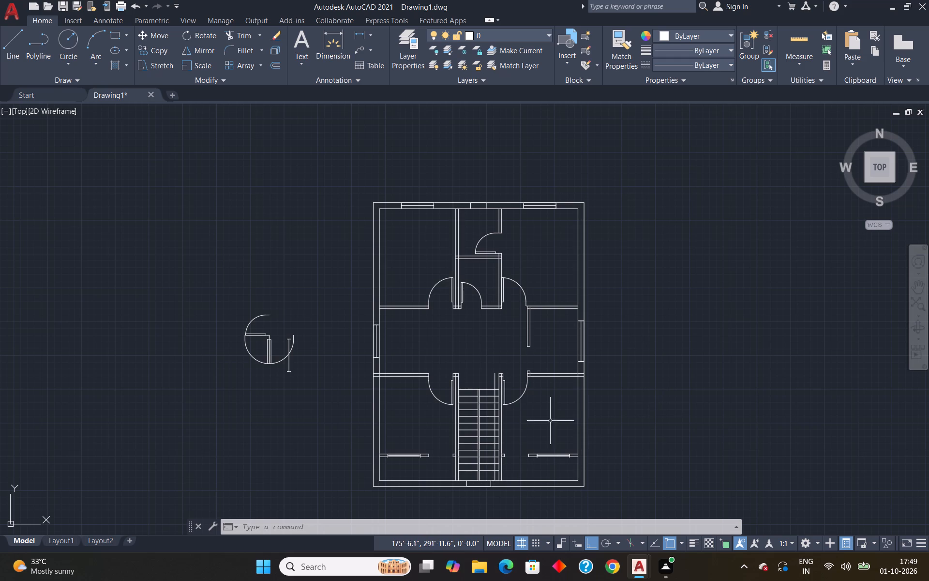
scroll(275, 374, "up", 1)
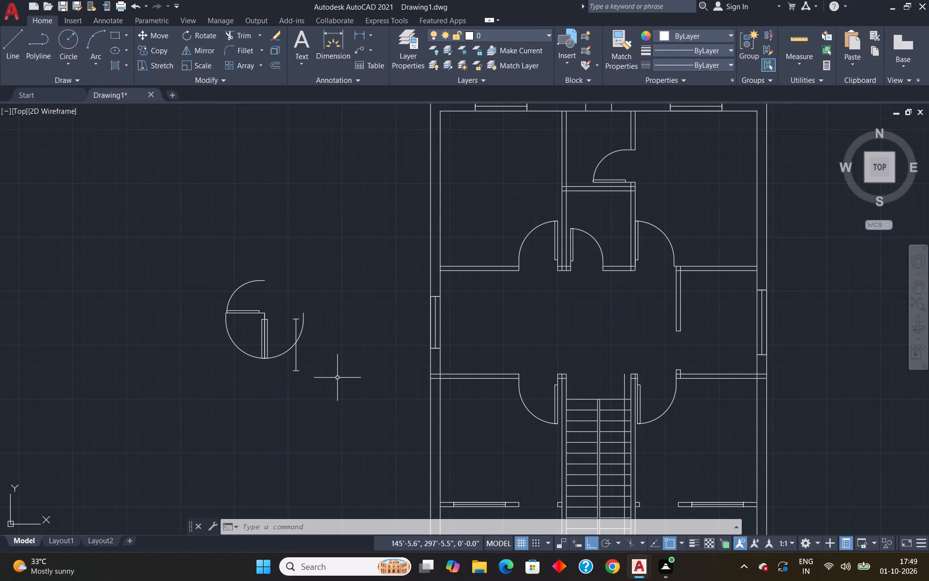
scroll(338, 378, "down", 3)
scroll(321, 382, "up", 3)
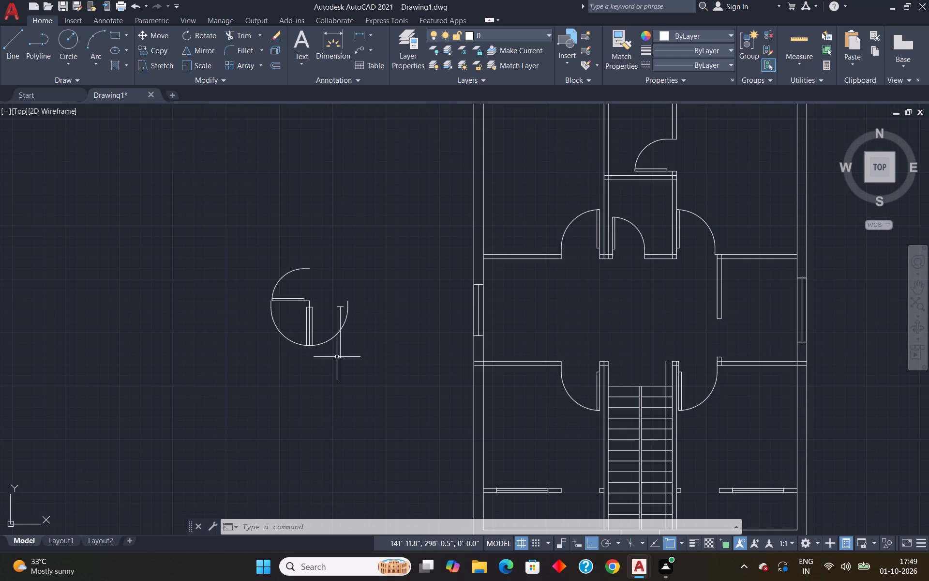
Rotate the loose vertical 4' window block beside the door symbols by 270° about its upper end to make it horizontal.
left_click(341, 354)
type("ro")
key("Return")
scroll(342, 361, "up", 3)
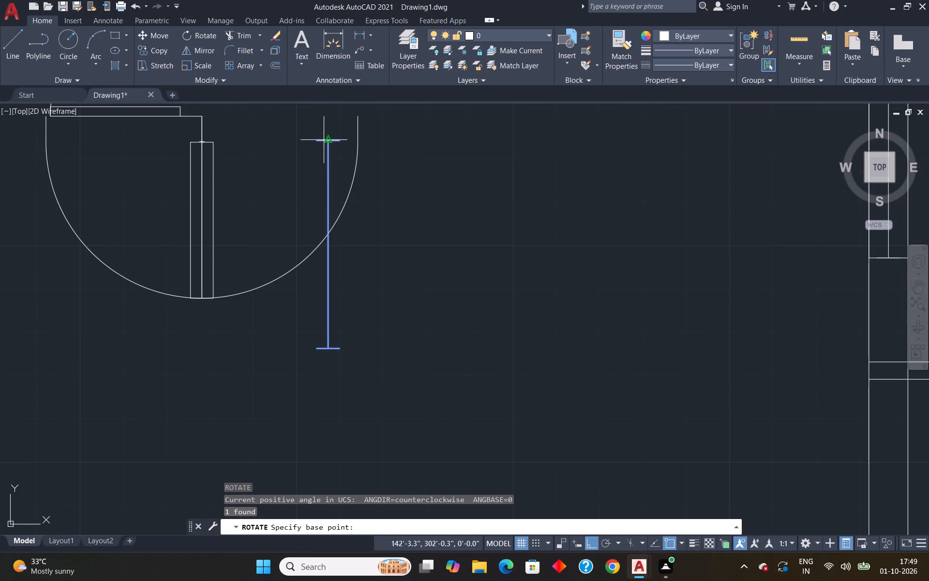
left_click(325, 138)
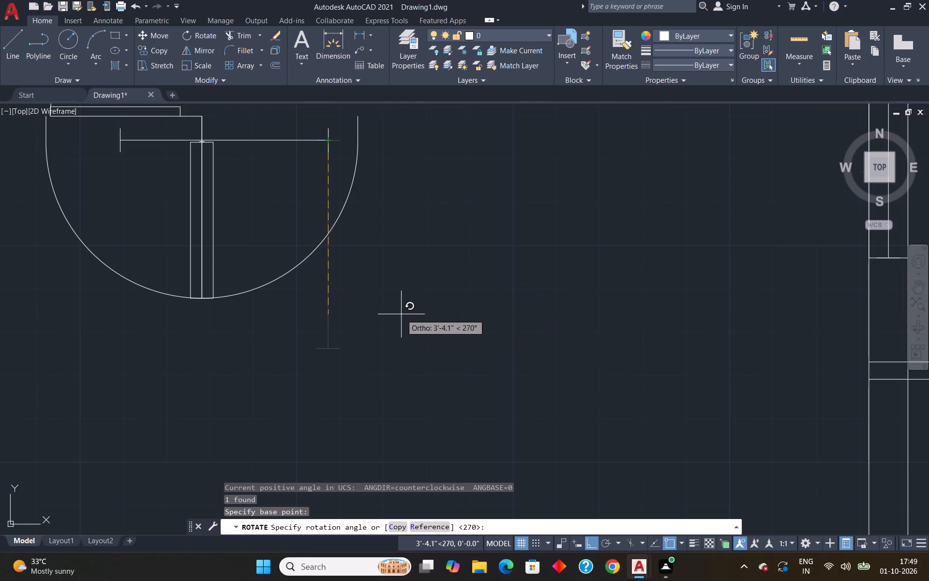
left_click(392, 308)
Move the loose horizontal window block to the right, into the empty space between the door symbols and the plan.
left_click(264, 140)
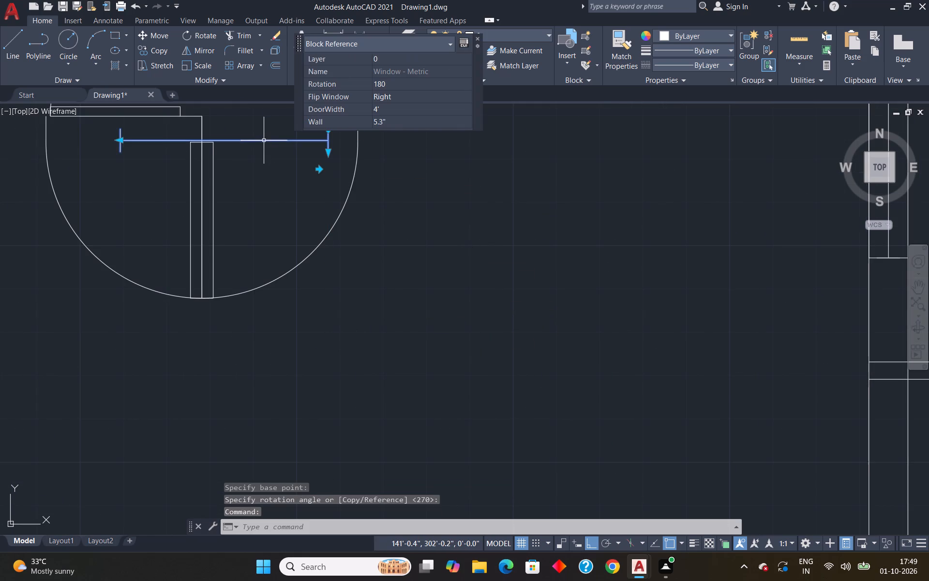
key("m")
key("Return")
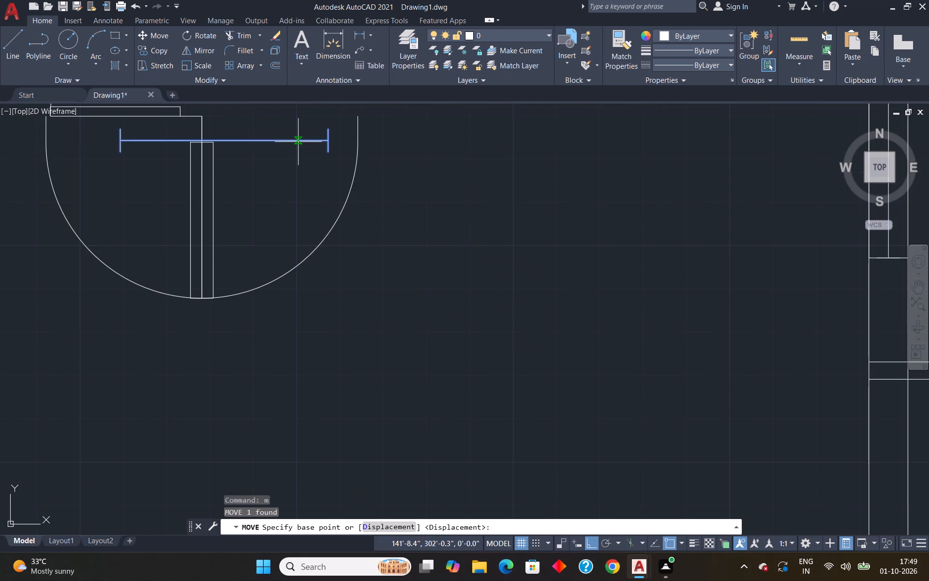
left_click(327, 142)
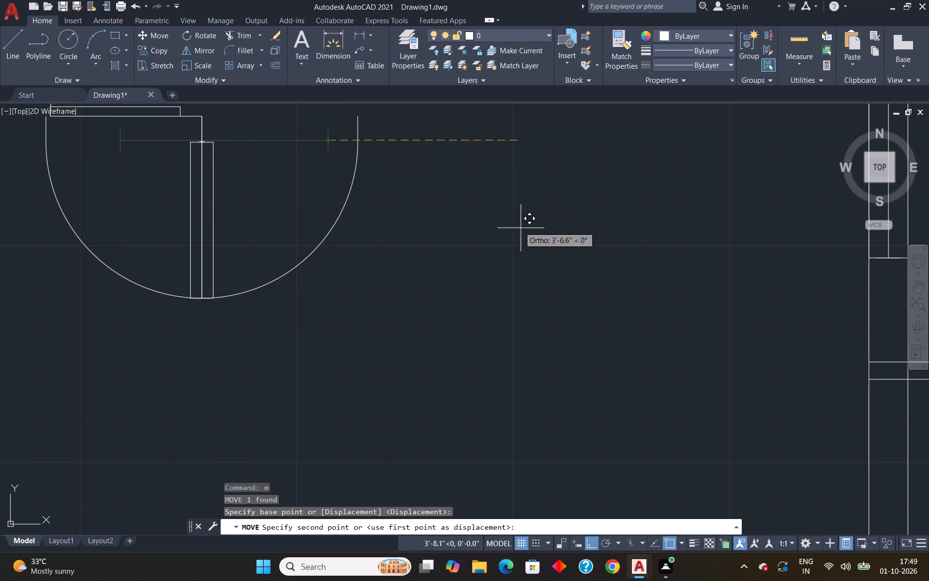
left_click(638, 252)
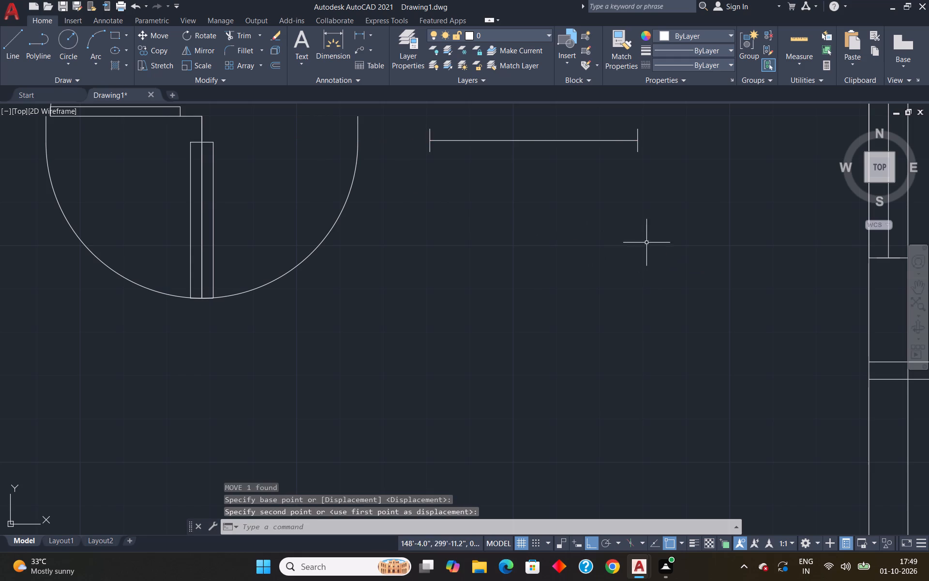
Scale the loose horizontal window block by reference from its left end to a new length of 2'.
left_click(561, 139)
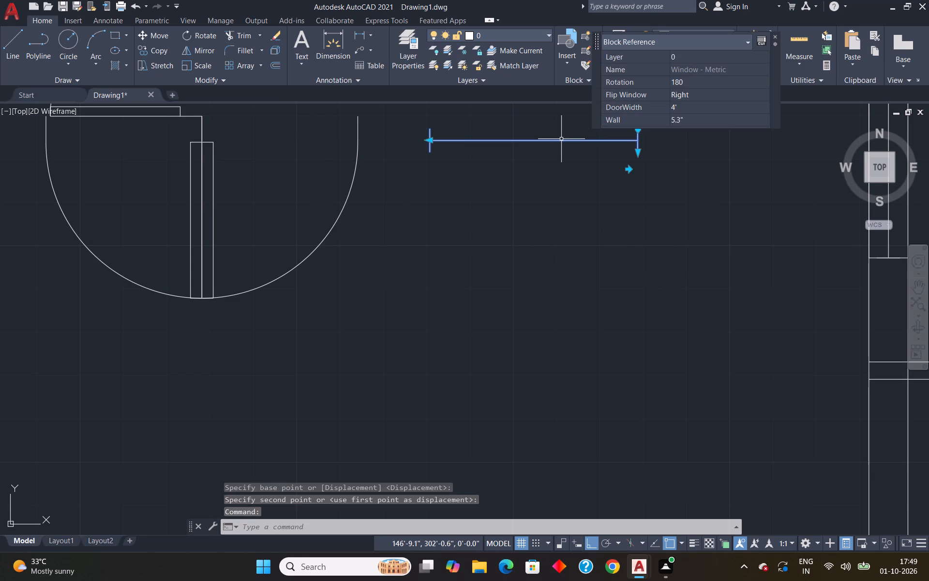
type("sc")
key("Return")
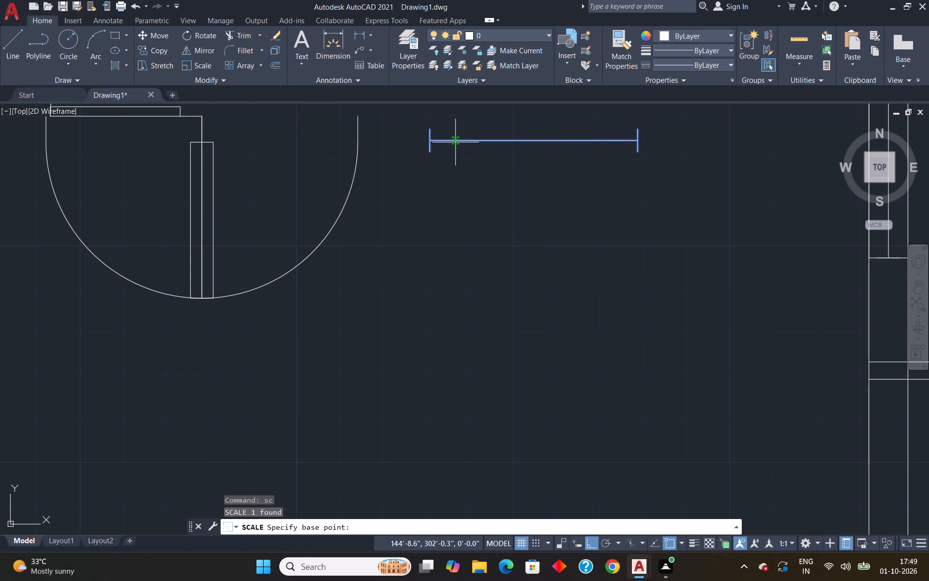
scroll(455, 142, "up", 3)
left_click(343, 138)
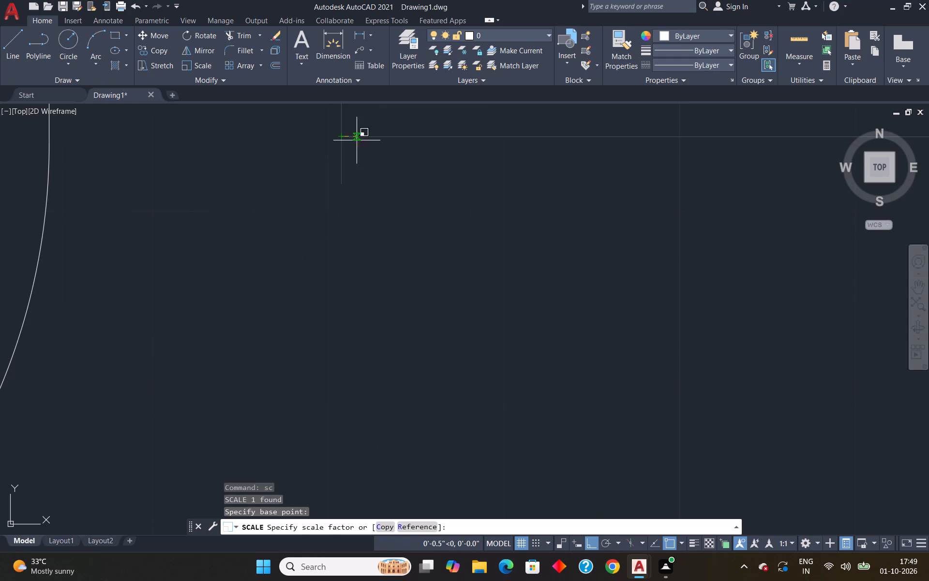
key("r")
key("Return")
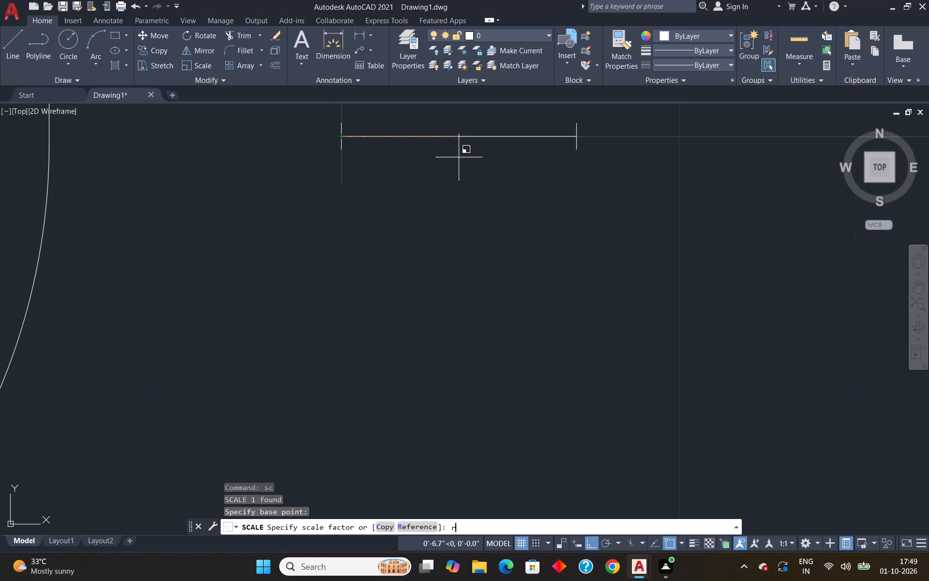
left_click(341, 137)
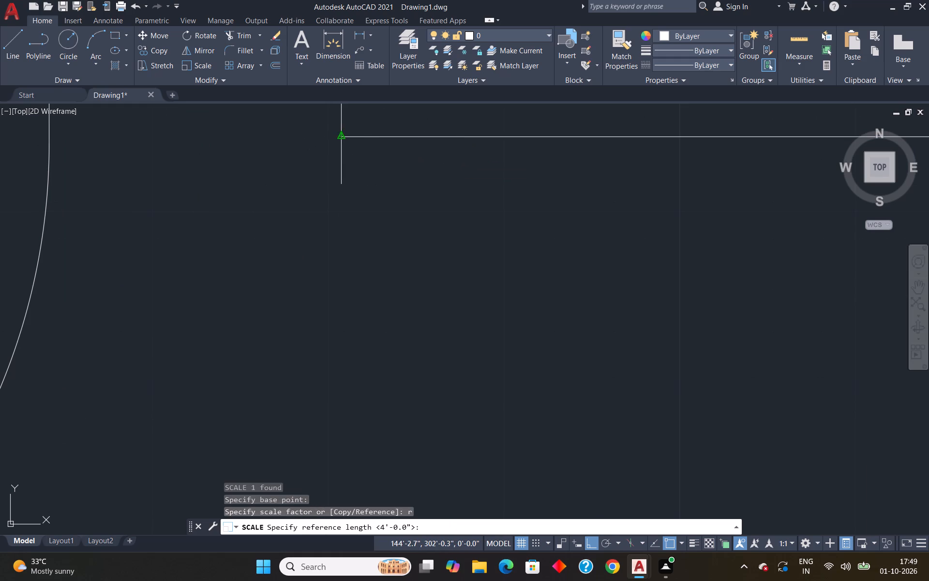
scroll(416, 155, "down", 5)
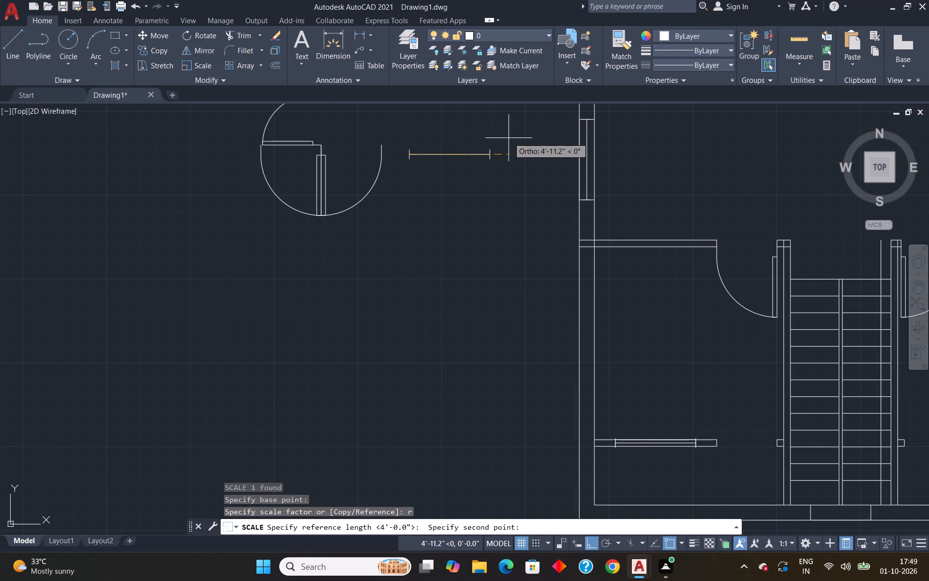
left_click(491, 157)
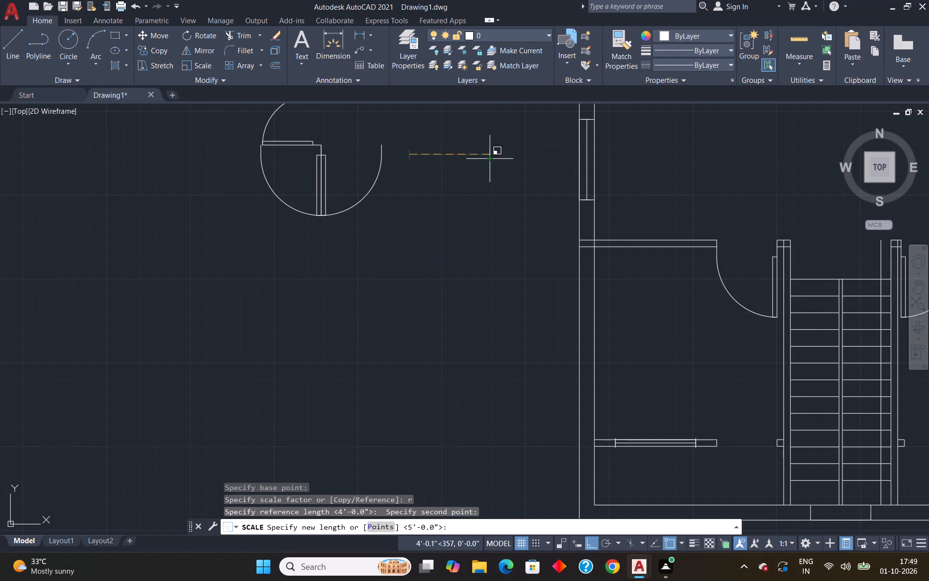
type("2'")
key("Return")
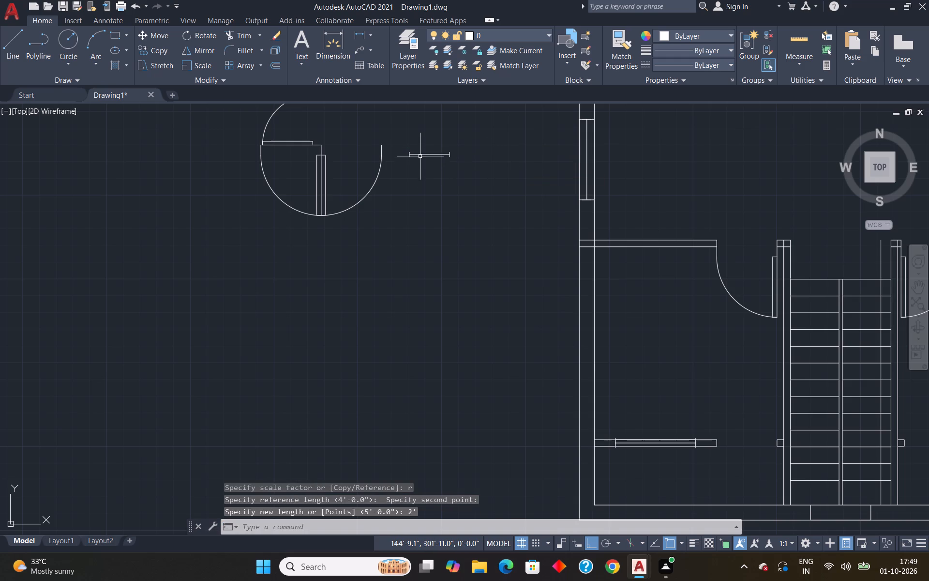
Copy the 2' window block by its left end midpoint into the small middle opening of the top outer wall.
left_click(420, 155)
key("c")
key("o")
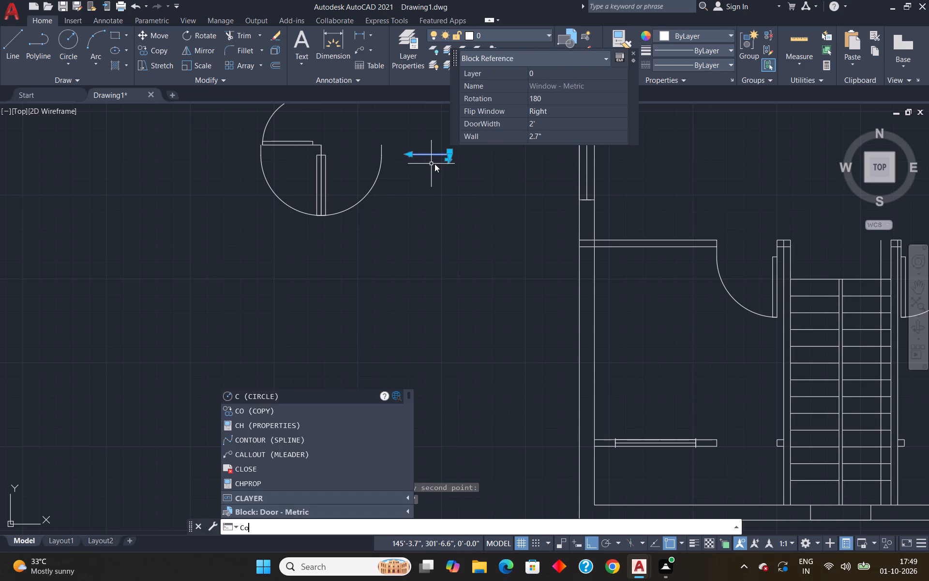
key("Return")
scroll(412, 147, "up", 5)
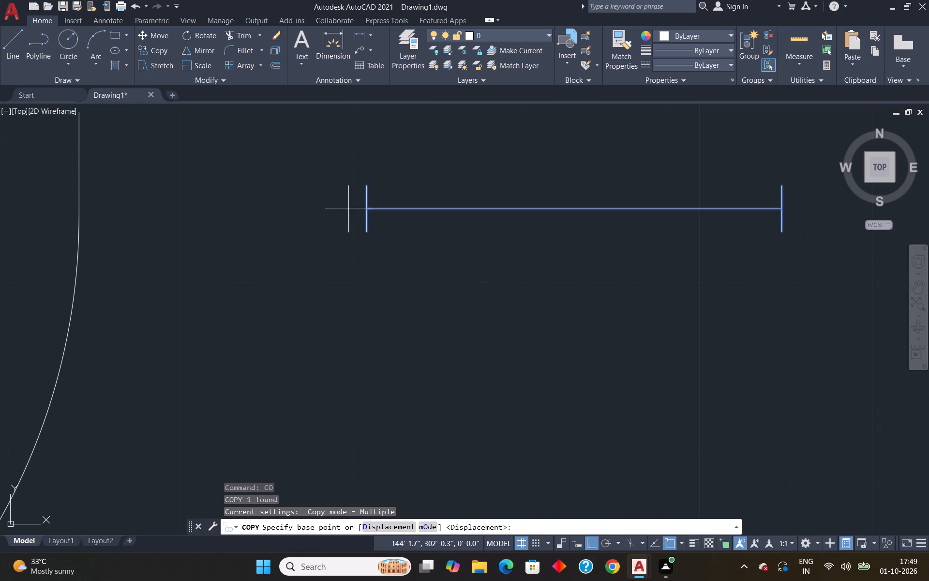
scroll(368, 209, "up", 3)
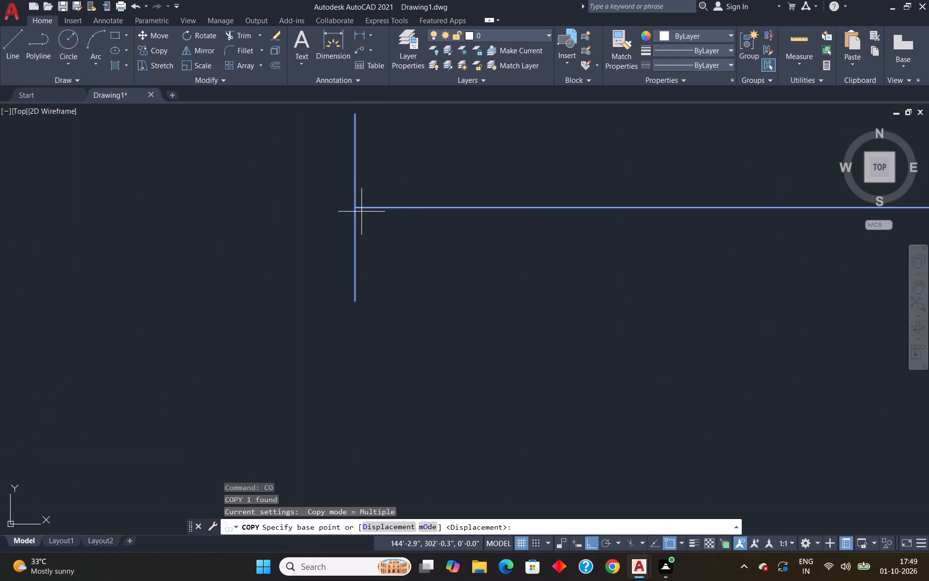
left_click(356, 209)
scroll(375, 220, "down", 12)
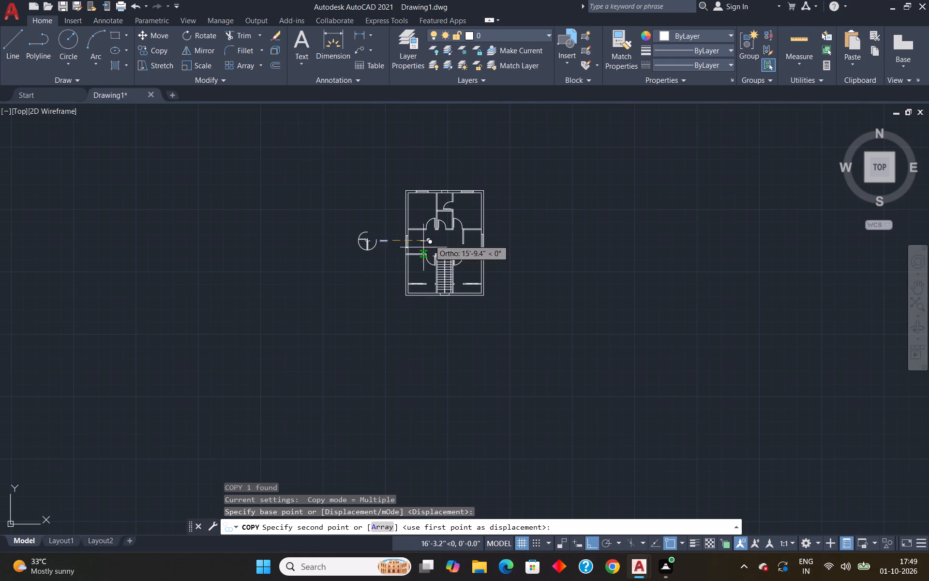
scroll(444, 194, "up", 6)
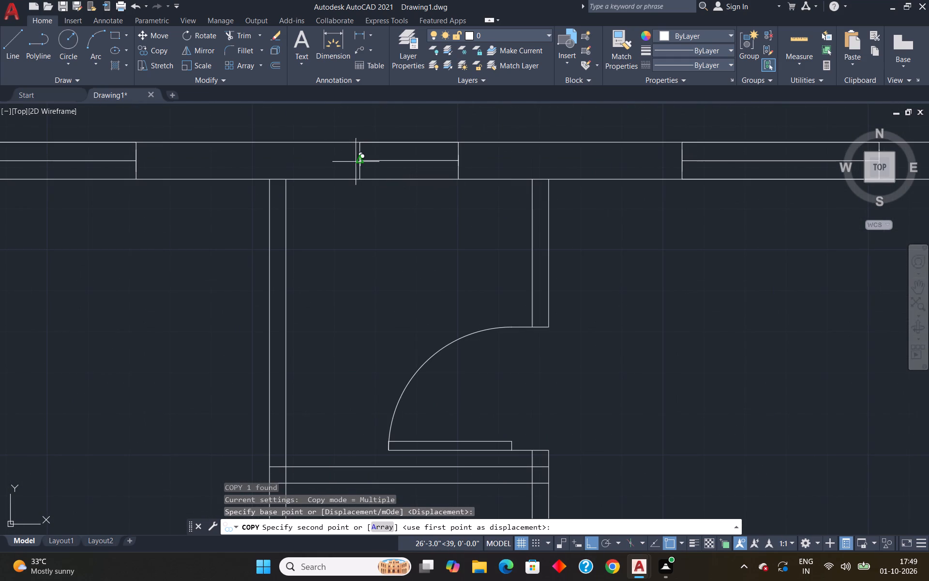
left_click(363, 162)
Scale the loose 2' window block beside the plan by reference from its left end to a new length of 3'.
scroll(411, 188, "down", 4)
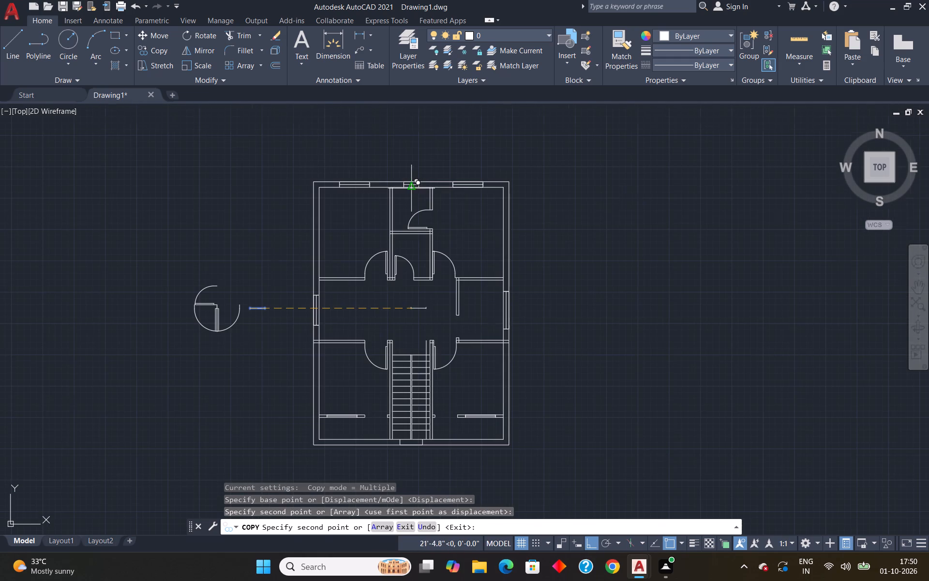
scroll(416, 467, "up", 2)
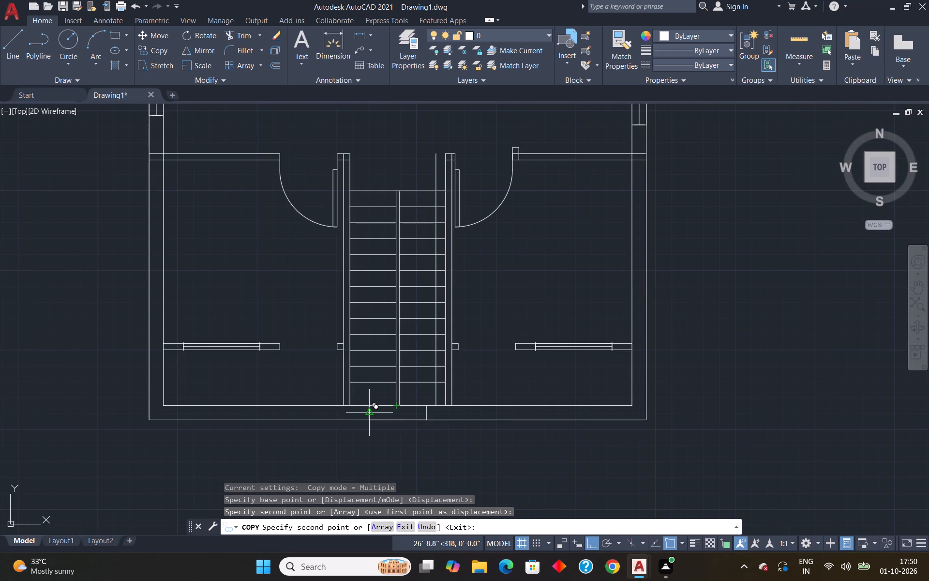
key("Escape")
scroll(312, 402, "down", 5)
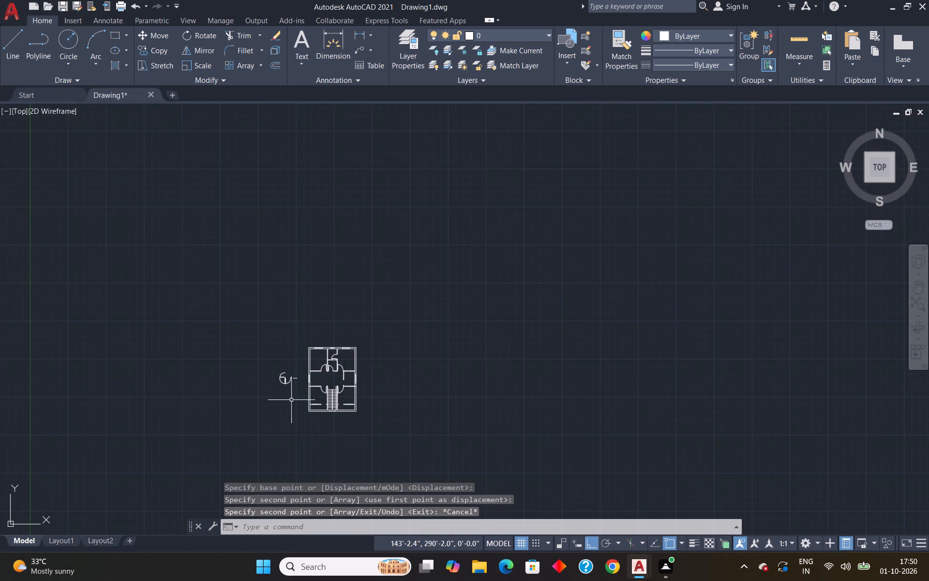
scroll(289, 395, "up", 4)
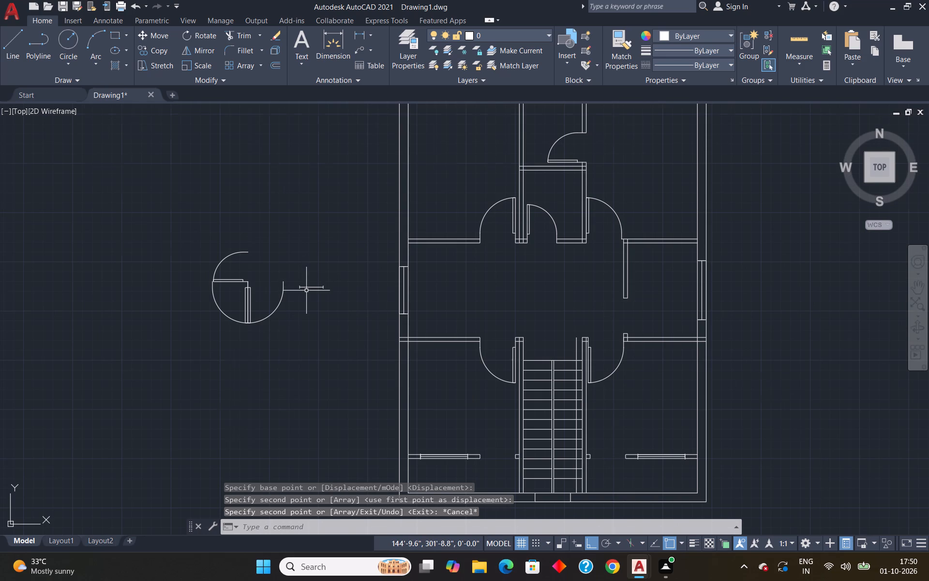
scroll(306, 290, "up", 4)
left_click(308, 266)
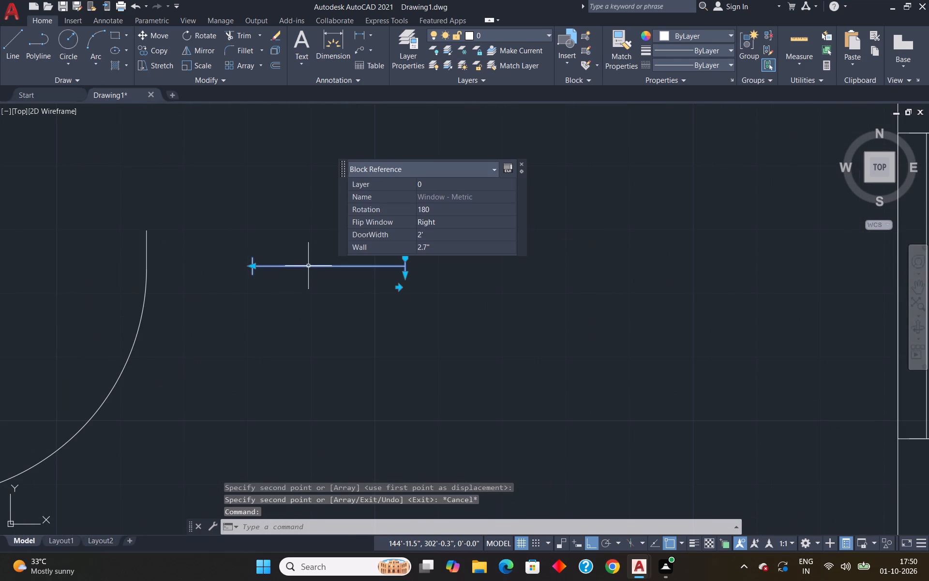
type("sc")
key("Return")
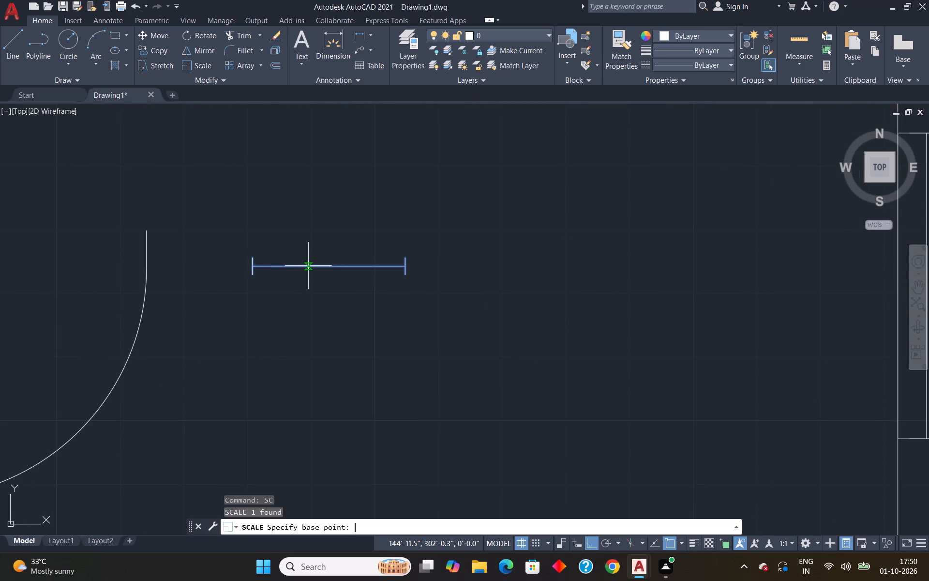
scroll(263, 260, "up", 3)
left_click(213, 282)
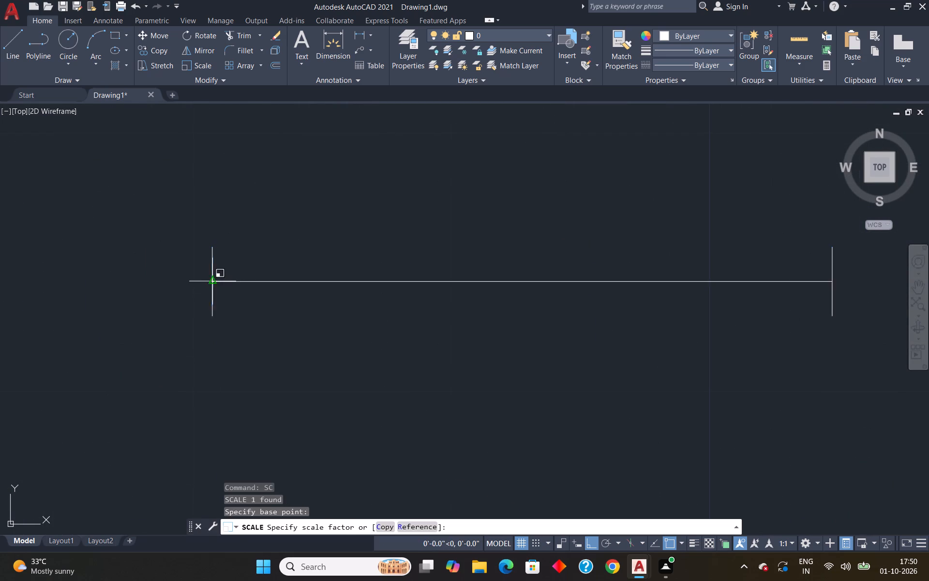
key("r")
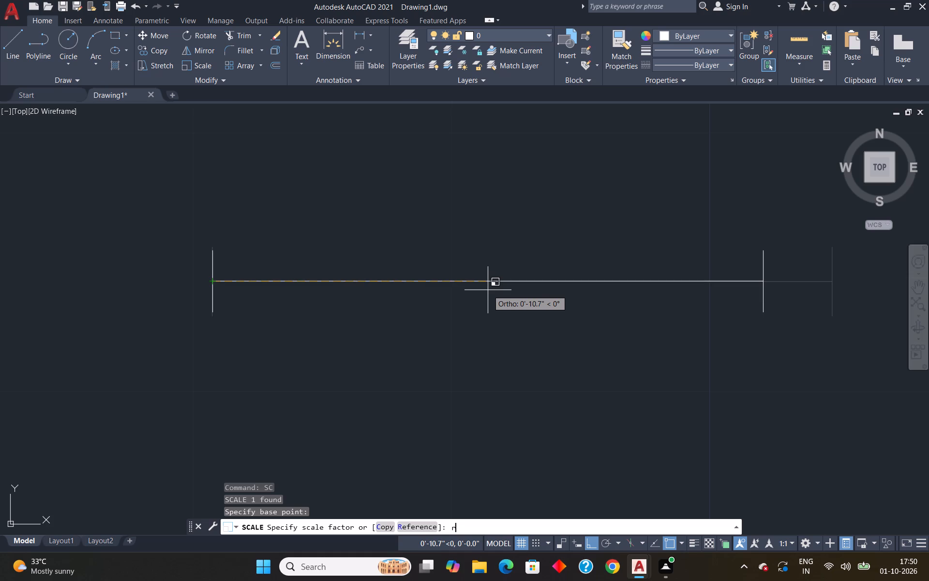
key("Return")
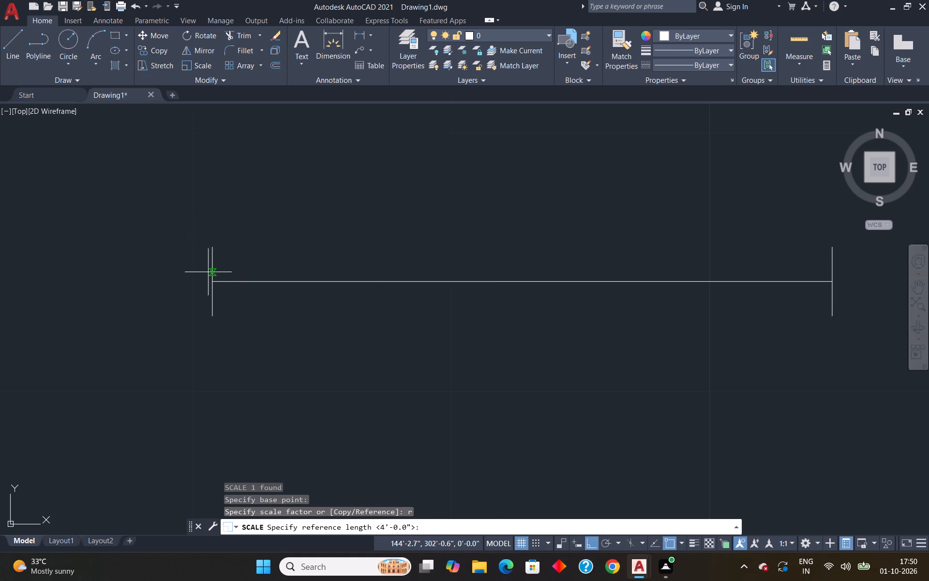
left_click(210, 283)
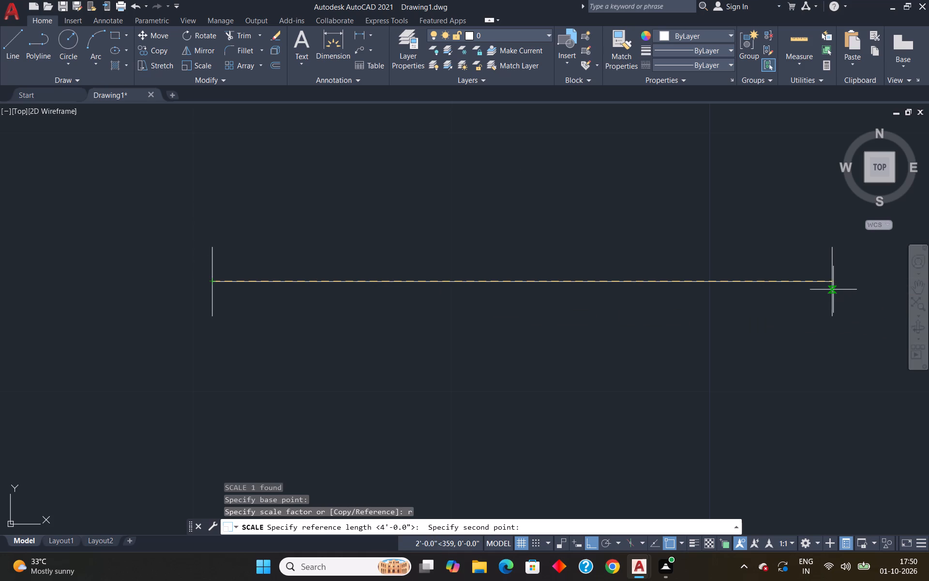
left_click(835, 279)
type("3'")
key("Return")
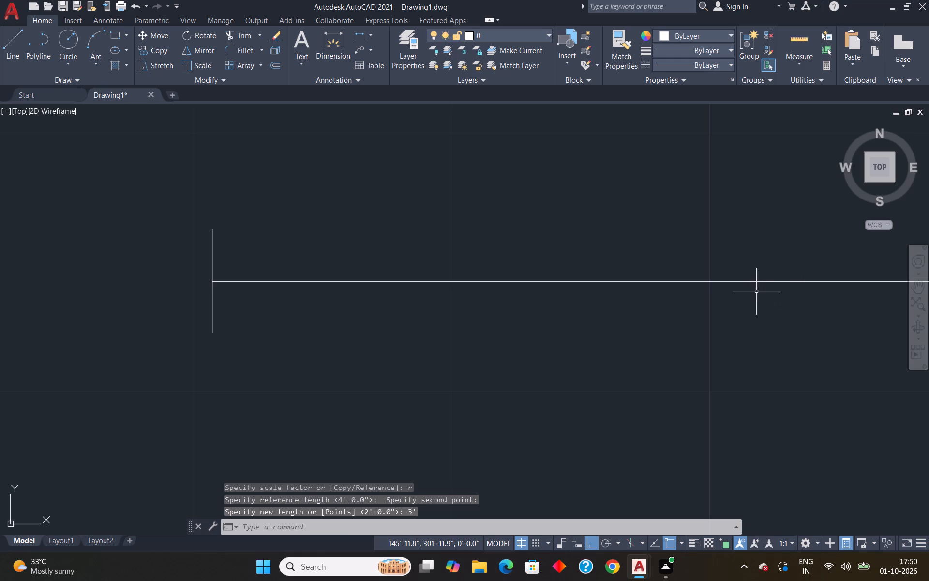
Copy the 3' window block by its left end midpoint into the bottom outer wall's opening below the staircase.
left_click(756, 291)
left_click(753, 285)
left_click_drag(746, 271, 694, 307)
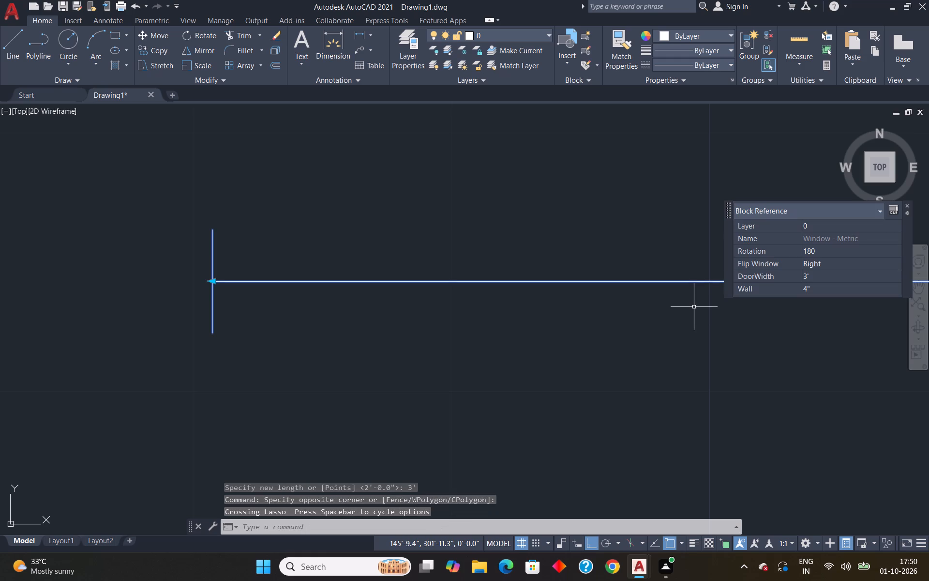
type("co")
key("Return")
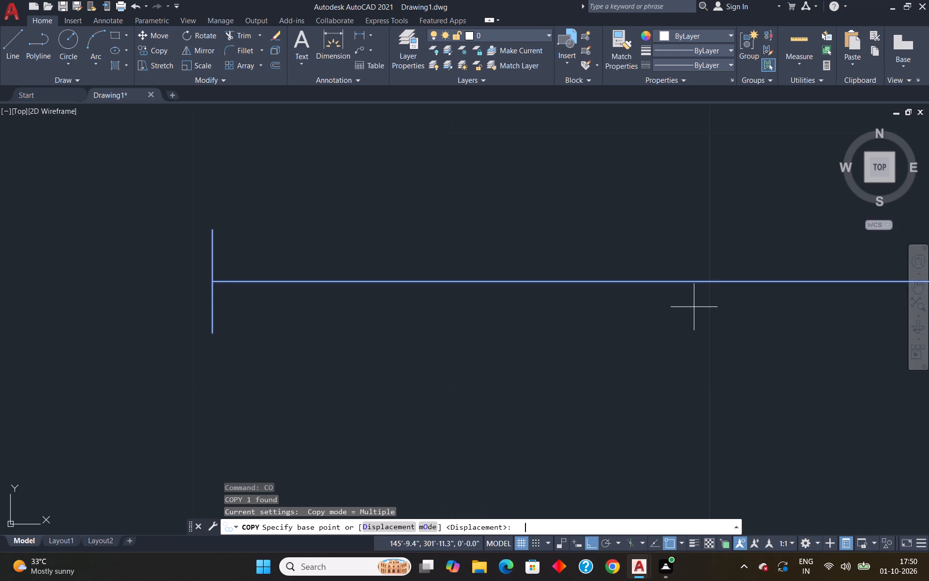
left_click(210, 285)
scroll(280, 301, "down", 7)
scroll(308, 346, "down", 3)
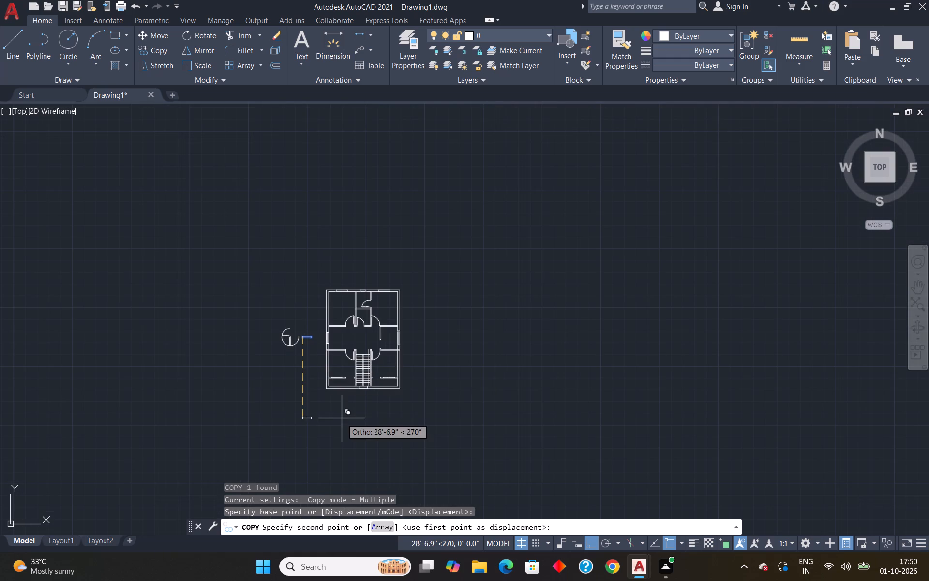
scroll(351, 393, "up", 7)
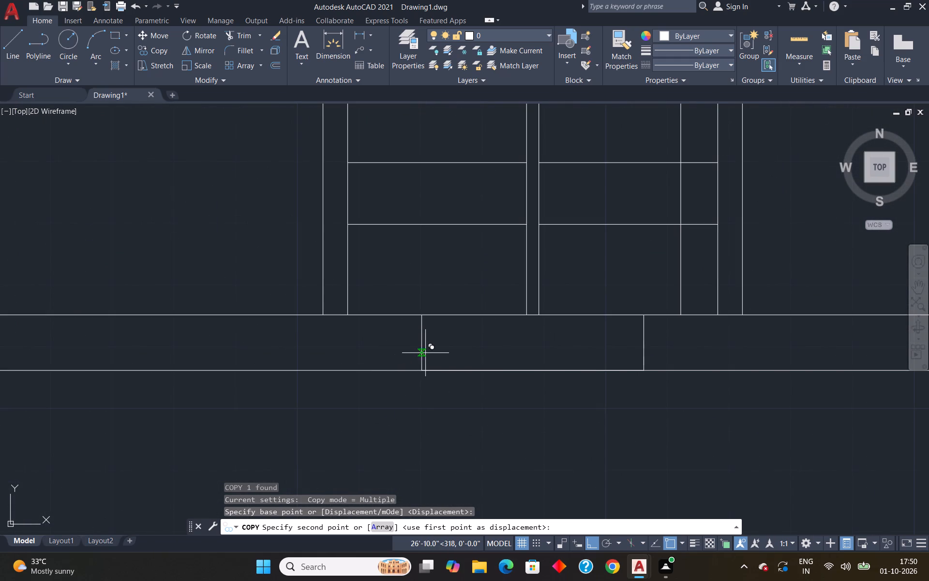
left_click(423, 347)
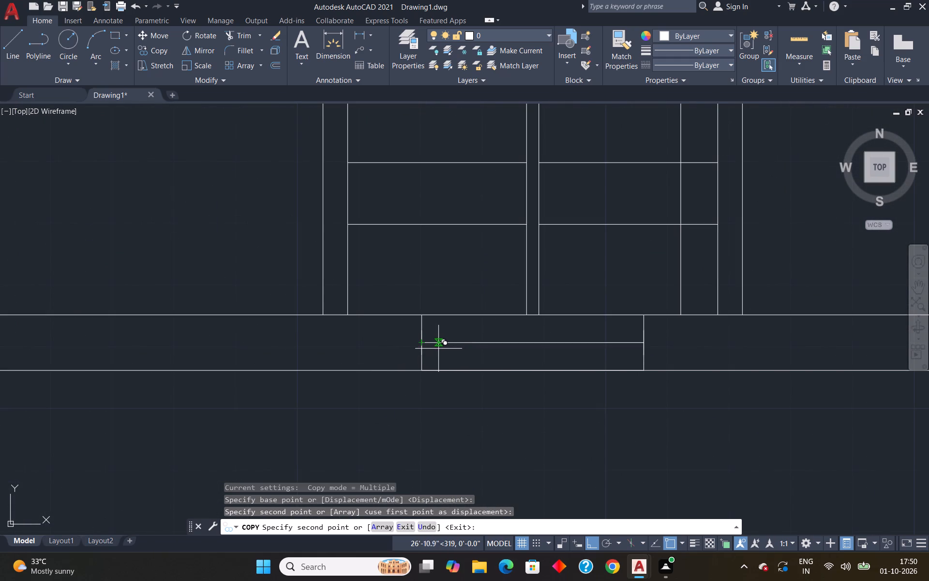
key("Escape")
Delete the loose door symbols and the loose window block beside the plan.
scroll(443, 352, "down", 5)
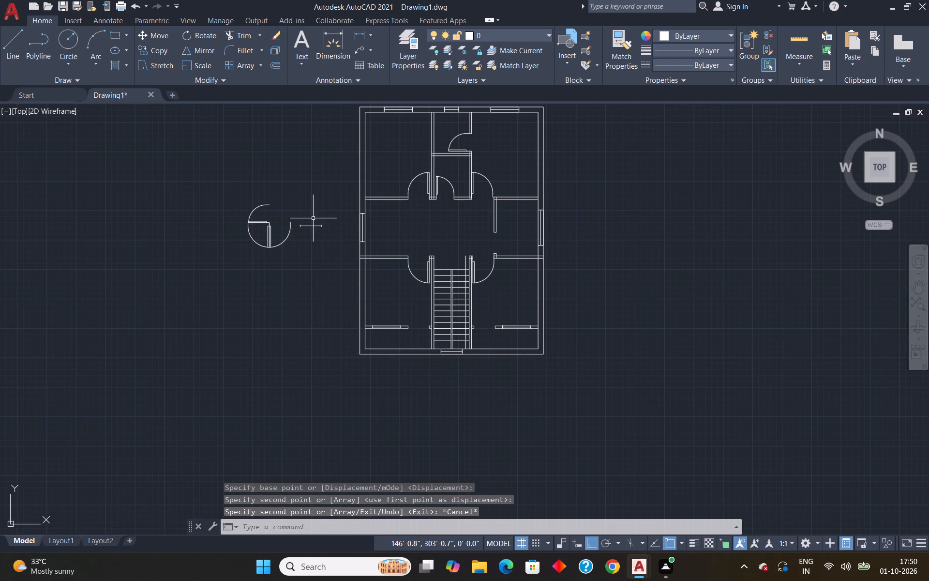
scroll(311, 213, "up", 2)
left_click_drag(334, 198, 198, 263)
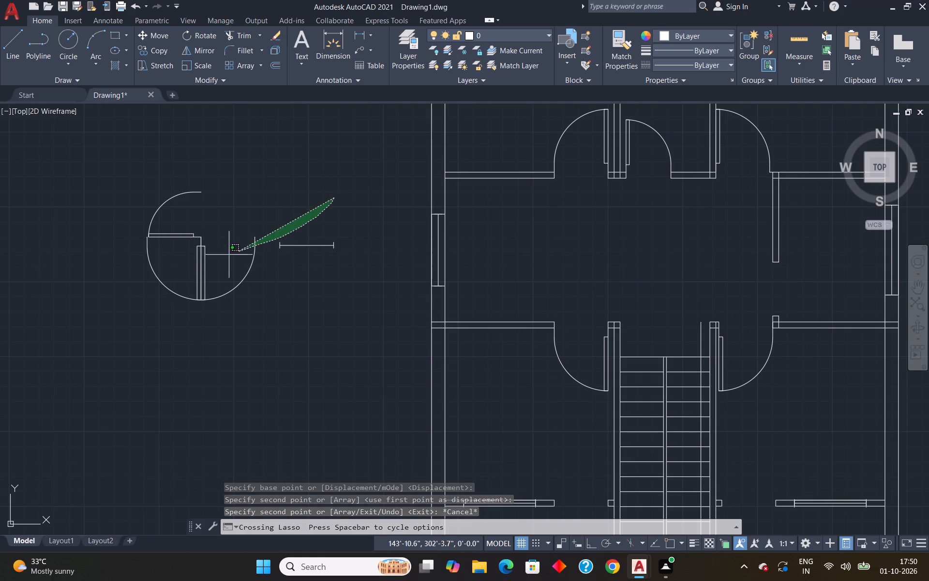
left_click_drag(198, 263, 118, 293)
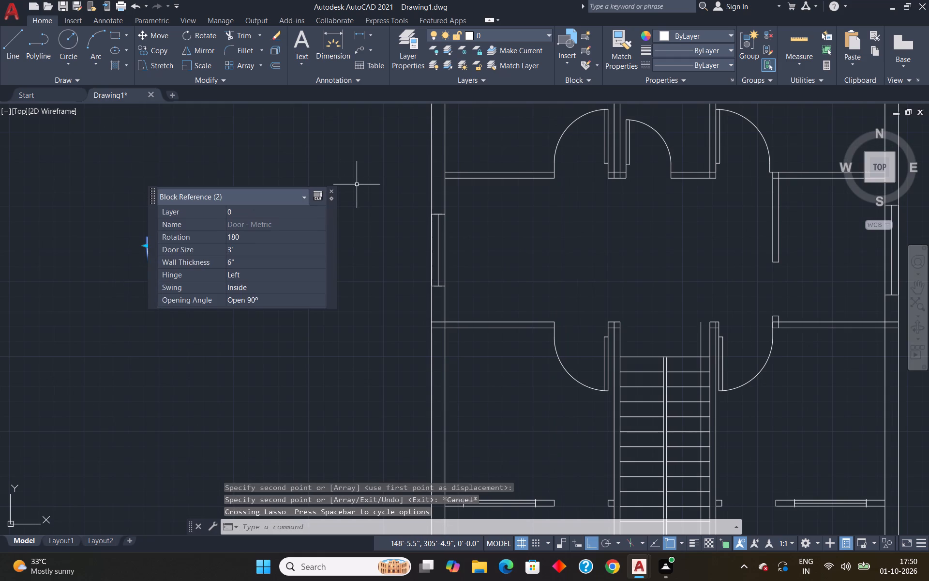
key("Delete")
left_click_drag(314, 171, 84, 266)
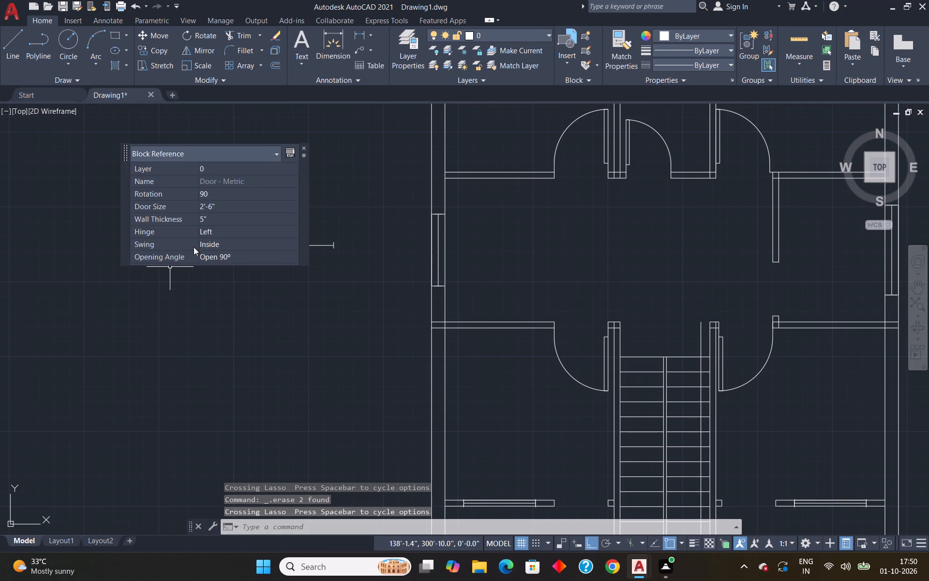
left_click(303, 144)
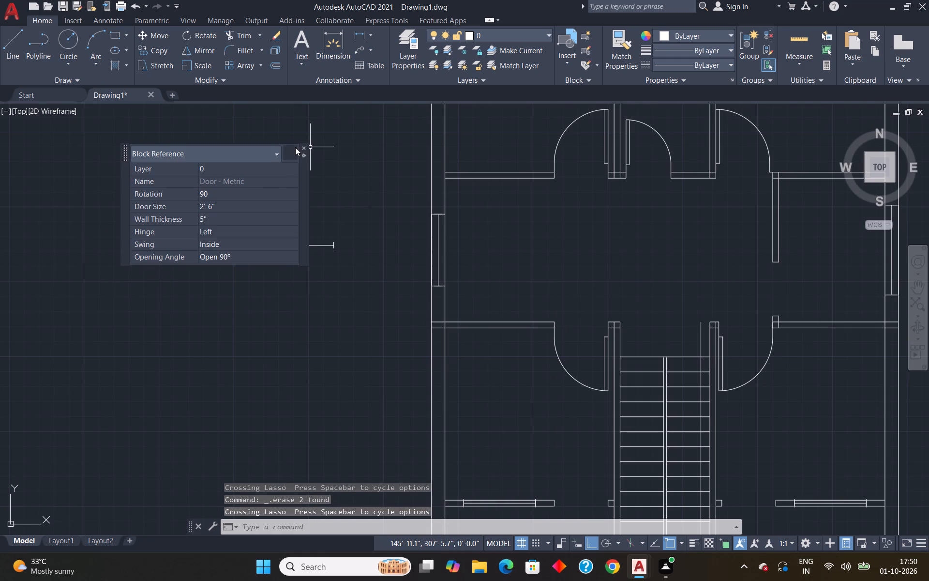
left_click(302, 148)
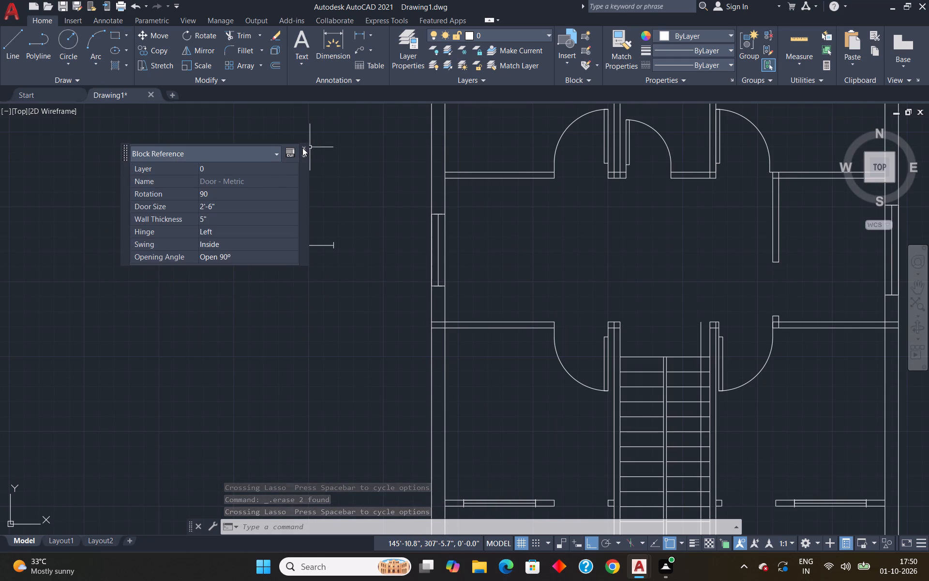
left_click(302, 148)
key("Delete")
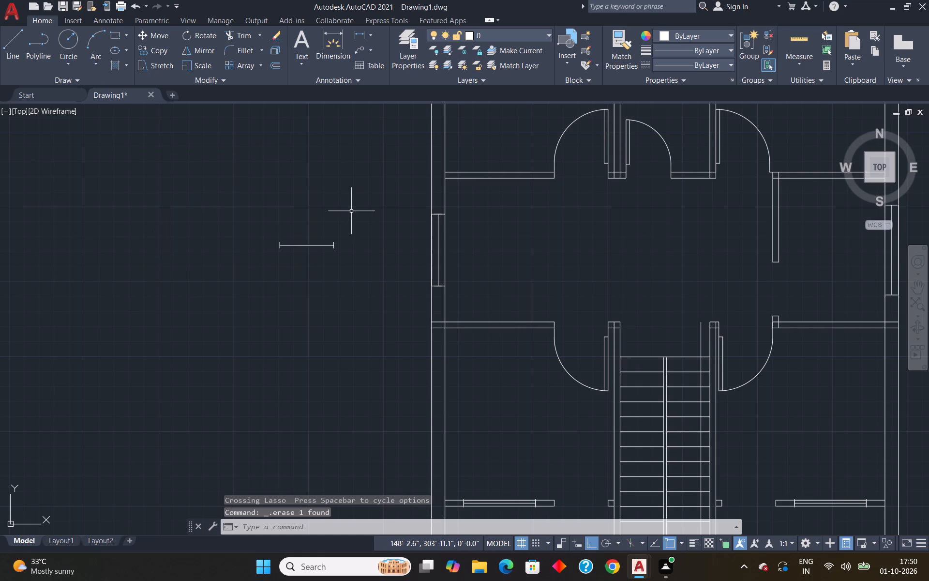
left_click_drag(375, 206, 262, 253)
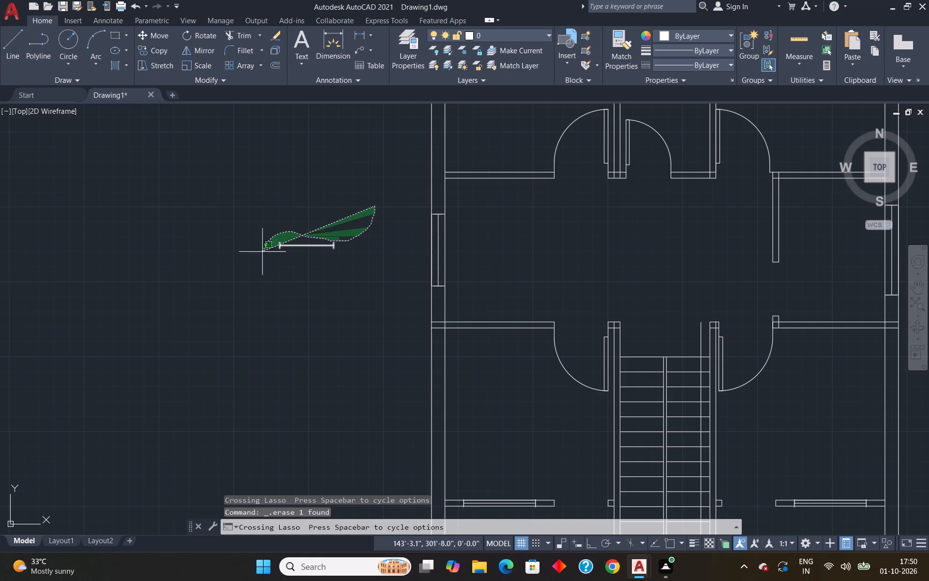
left_click_drag(262, 253, 298, 315)
key("Delete")
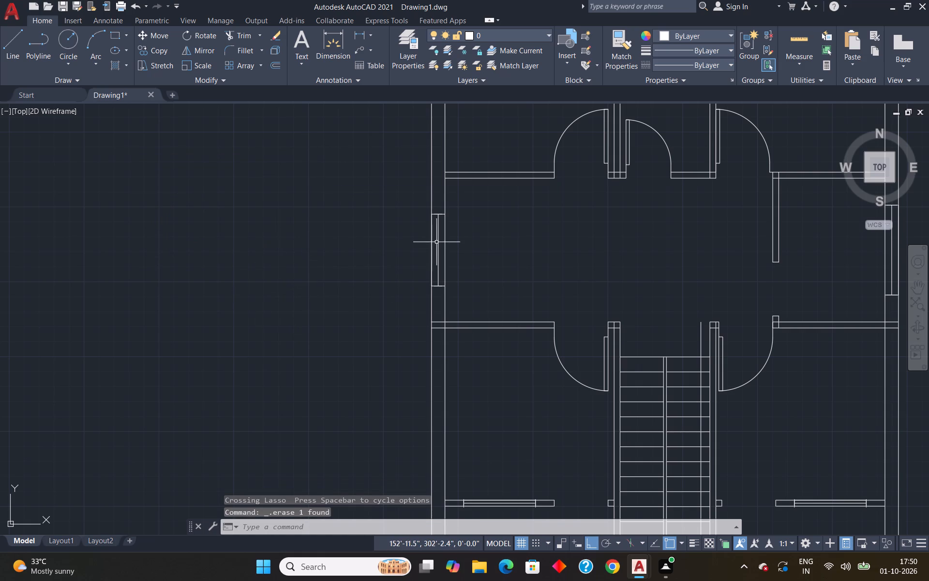
Open DesignCenter and show the blocks of Home - Space Planner.dwg.
scroll(436, 242, "down", 6)
scroll(445, 257, "up", 4)
scroll(445, 251, "down", 2)
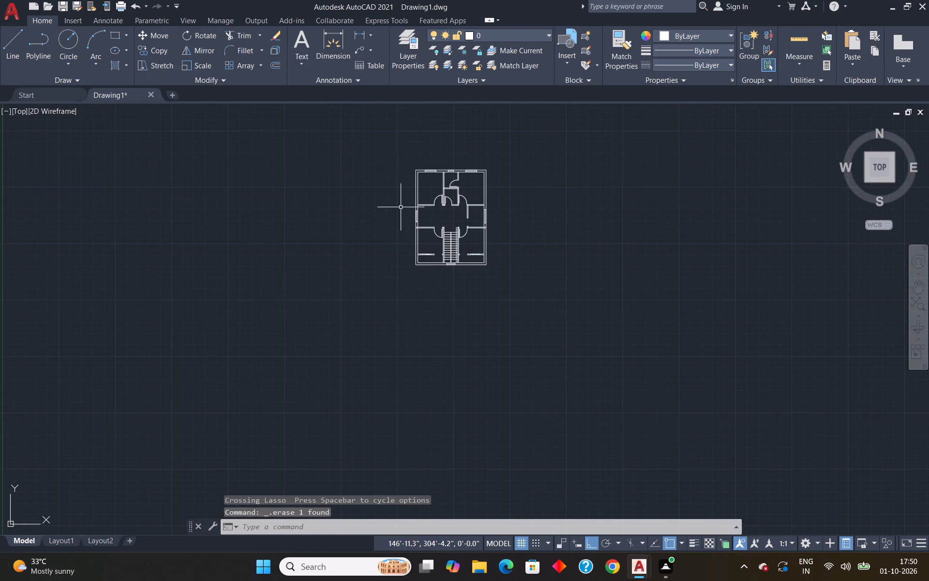
scroll(412, 190, "up", 3)
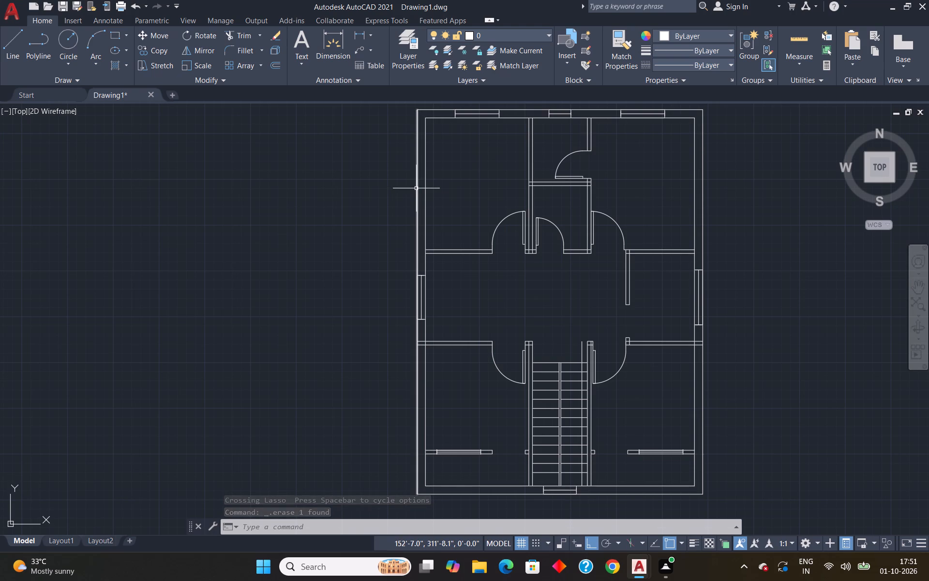
type("tp")
key("BackSpace")
key("BackSpace")
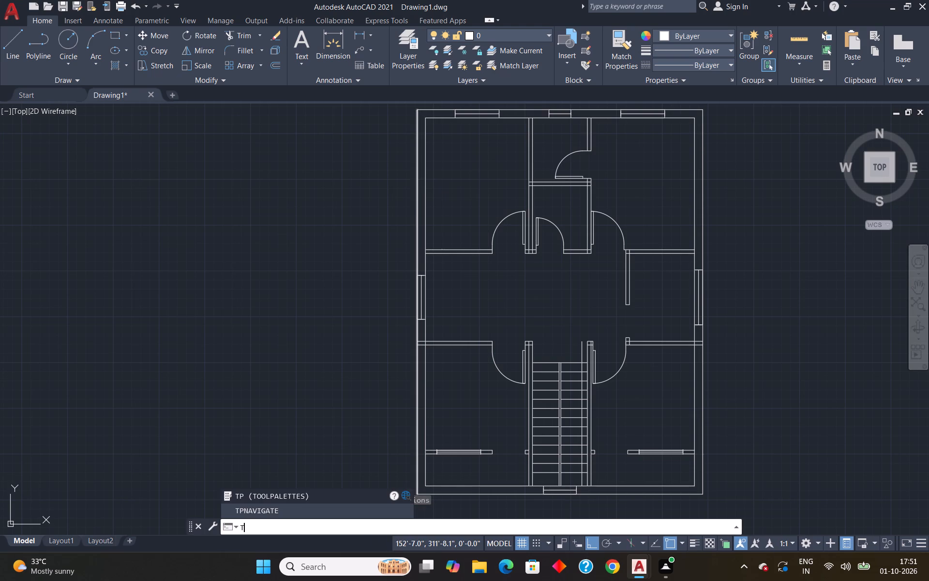
type("dc")
key("Return")
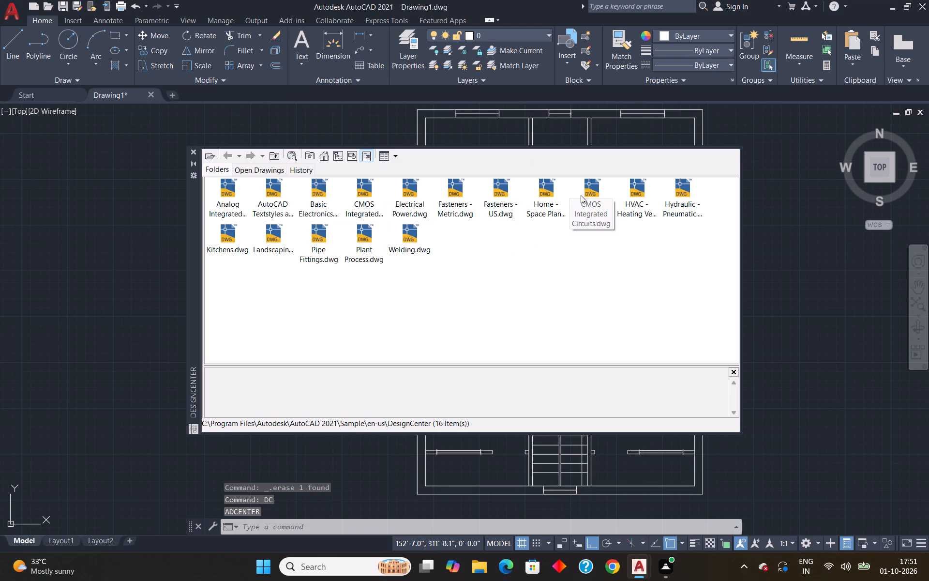
left_click(546, 190)
double_click(542, 204)
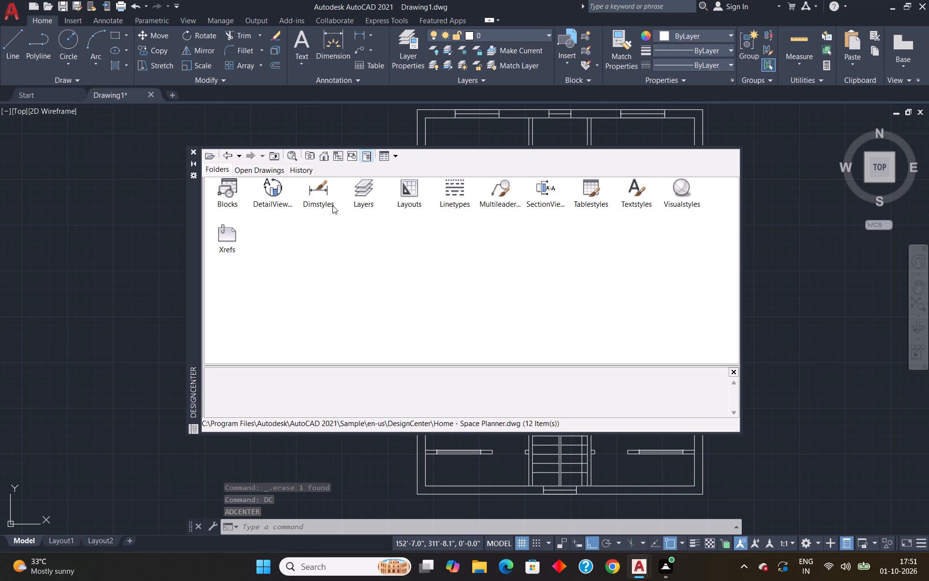
double_click(227, 189)
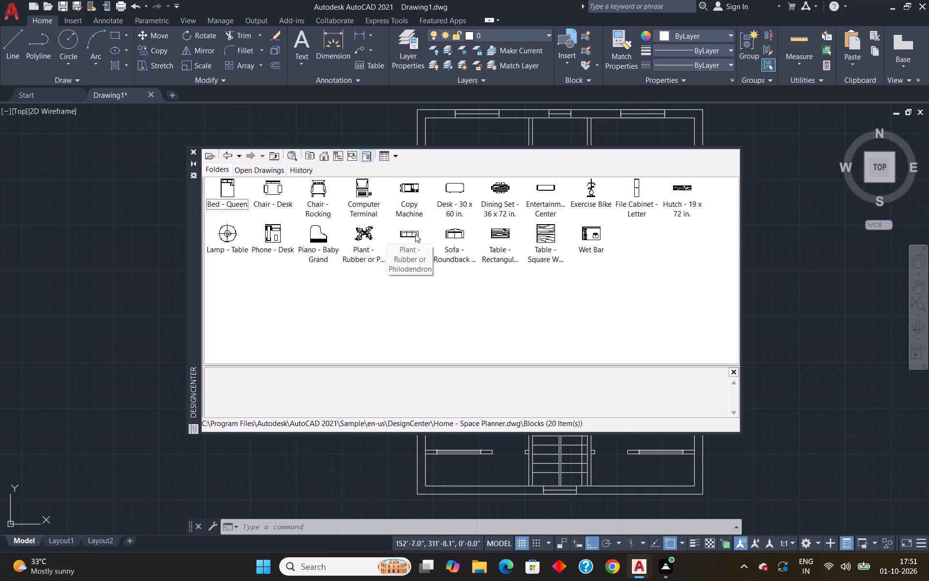
Insert the first Sofa - Roundback block right of the plan, and the Bed - Queen and Dining Set - 36 x 72 in. blocks left of it.
left_click_drag(402, 229, 925, 355)
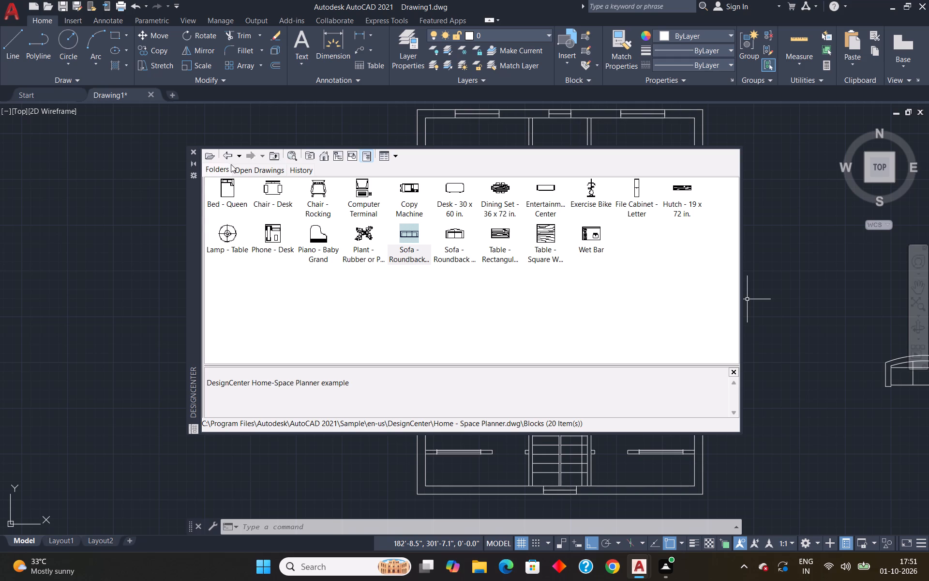
left_click_drag(221, 189, 95, 253)
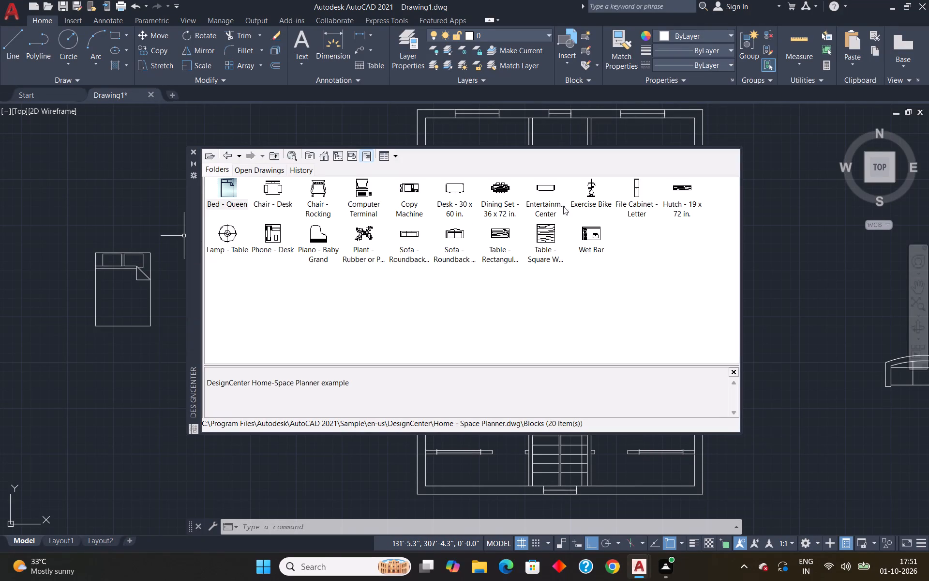
left_click_drag(501, 189, 60, 398)
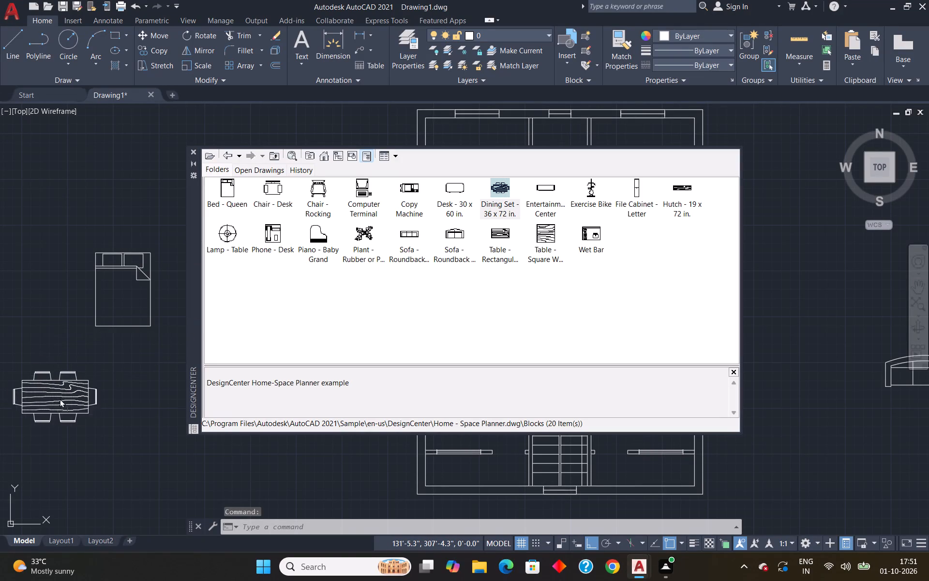
left_click_drag(60, 398, 81, 404)
left_click(192, 151)
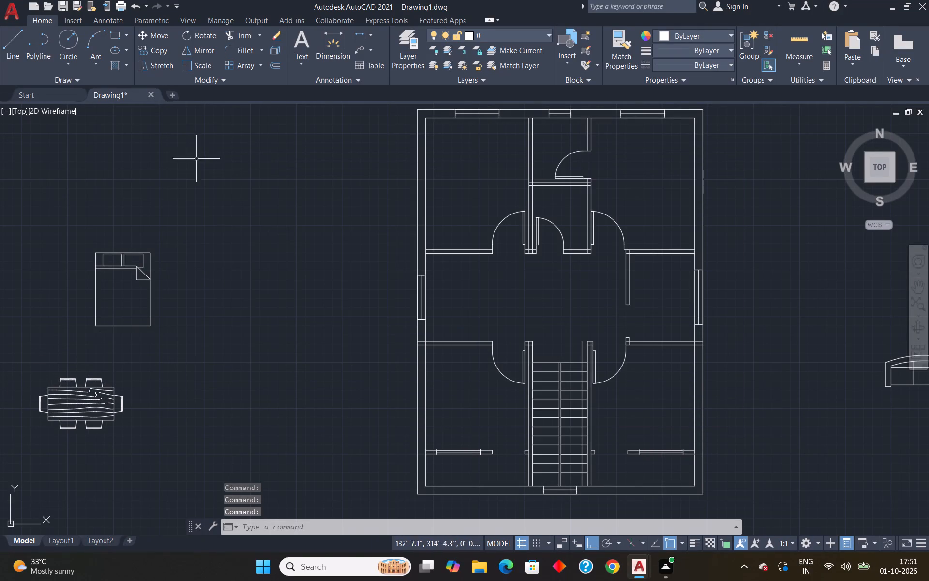
Open DesignCenter and show the blocks of House Designer.dwg.
scroll(560, 254, "down", 3)
scroll(436, 304, "up", 2)
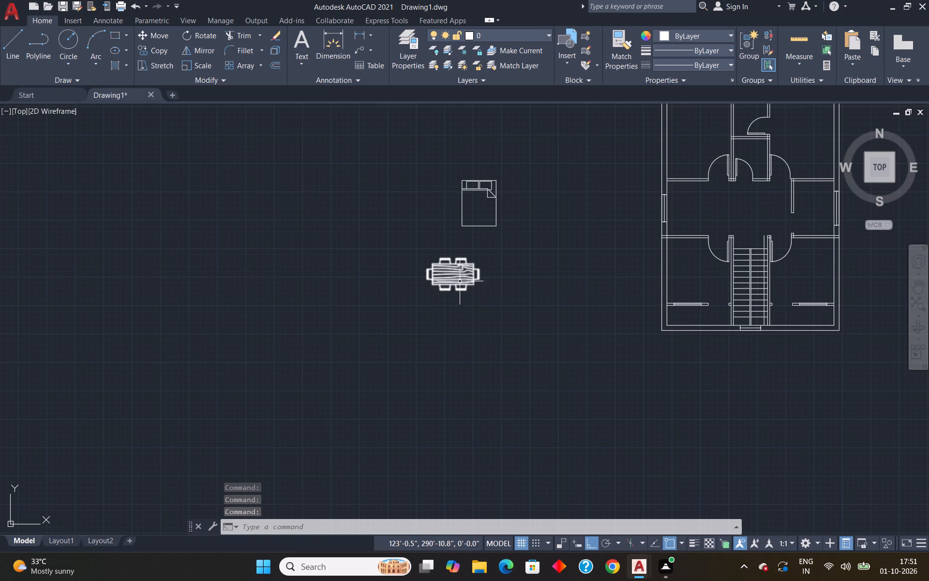
scroll(530, 312, "down", 2)
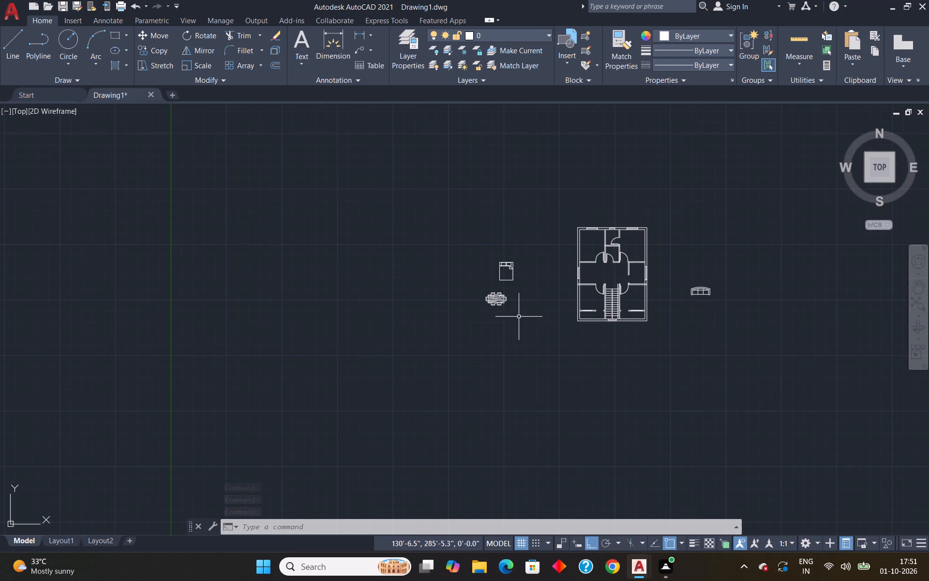
type("dc")
key("Return")
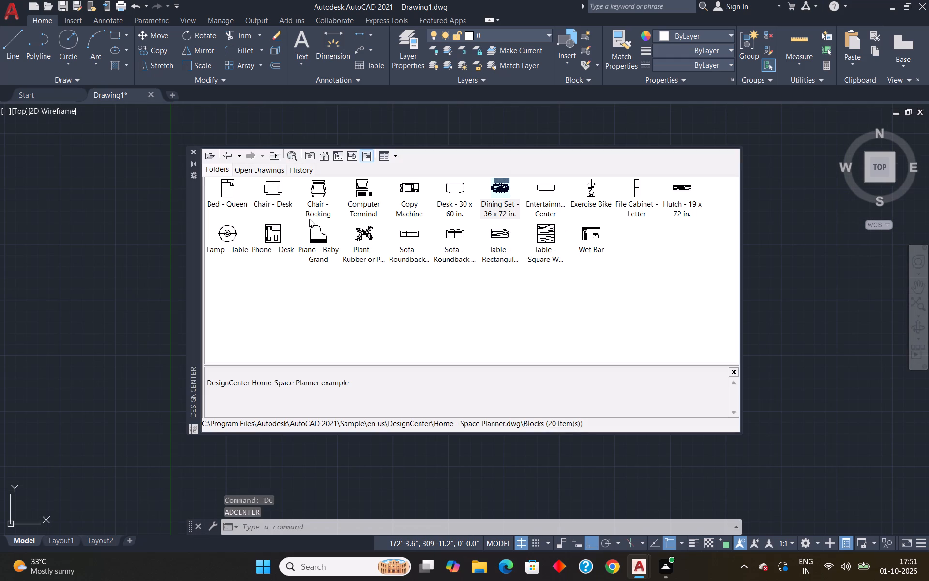
left_click(231, 155)
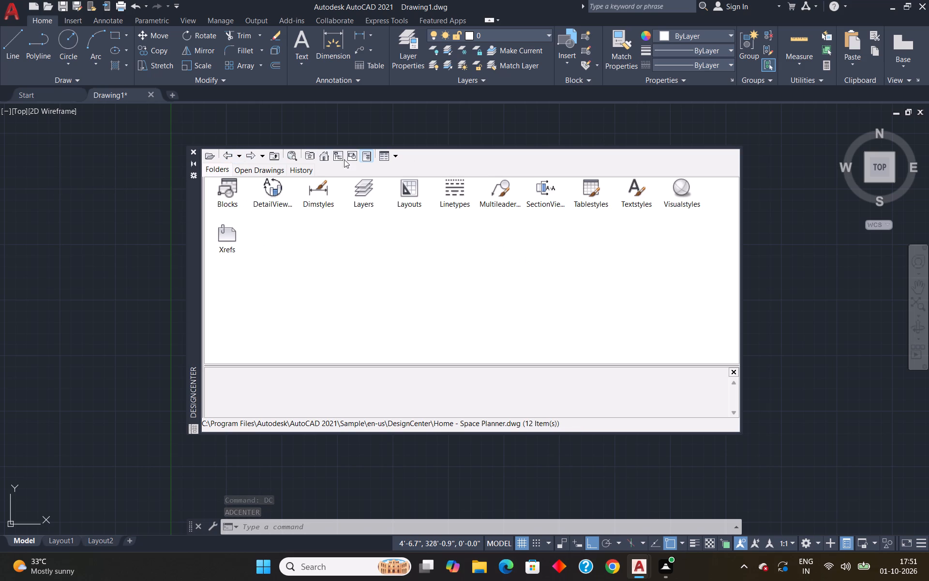
left_click(225, 161)
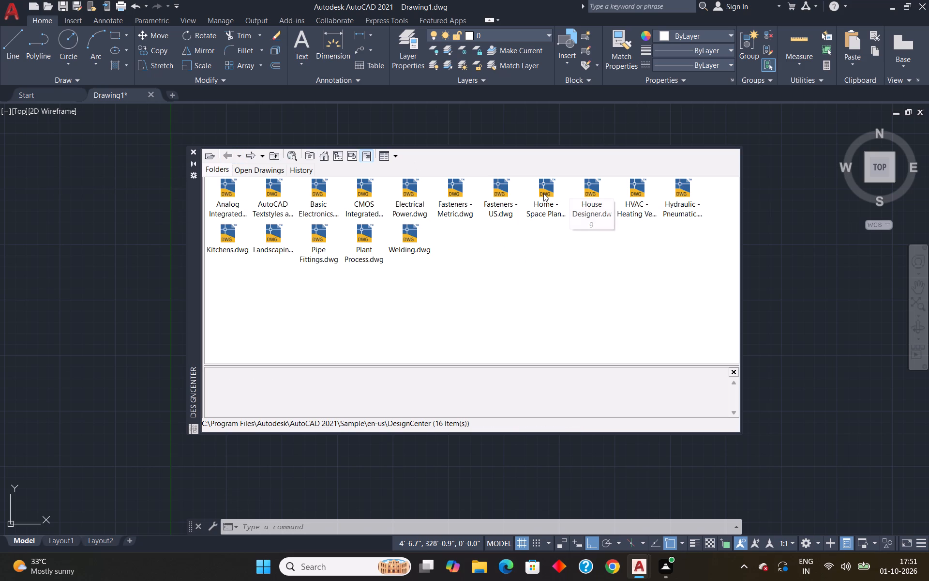
double_click(543, 193)
double_click(229, 191)
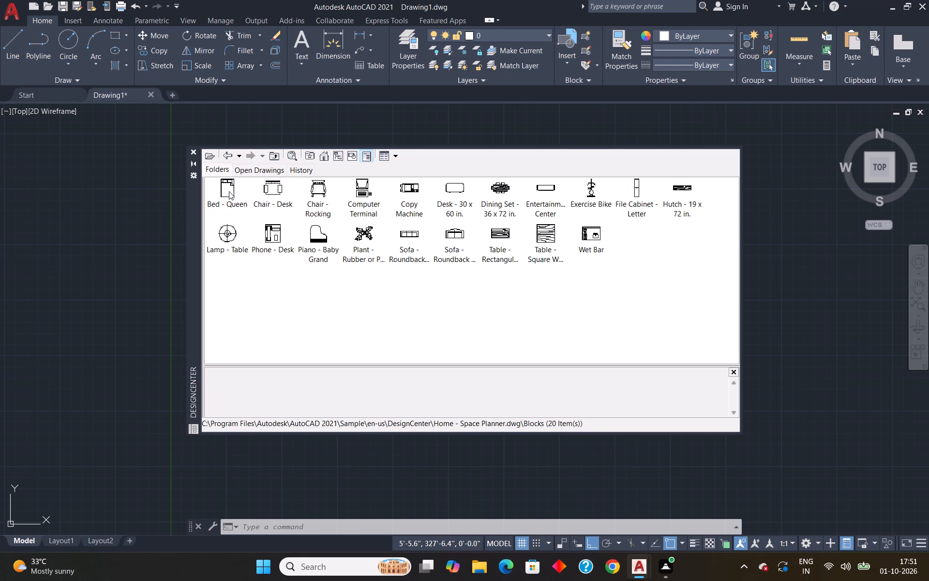
left_click(226, 157)
left_click(226, 157)
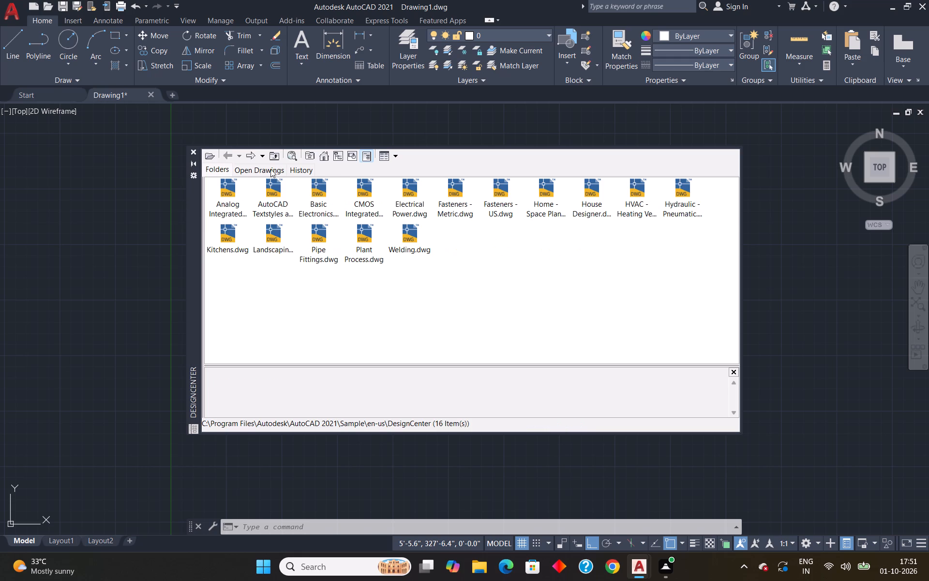
double_click(596, 200)
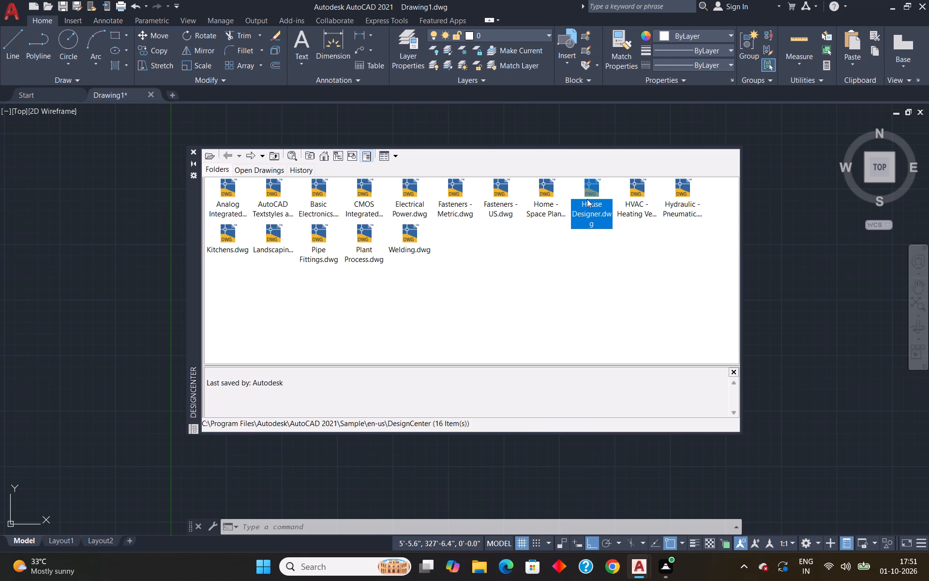
double_click(230, 187)
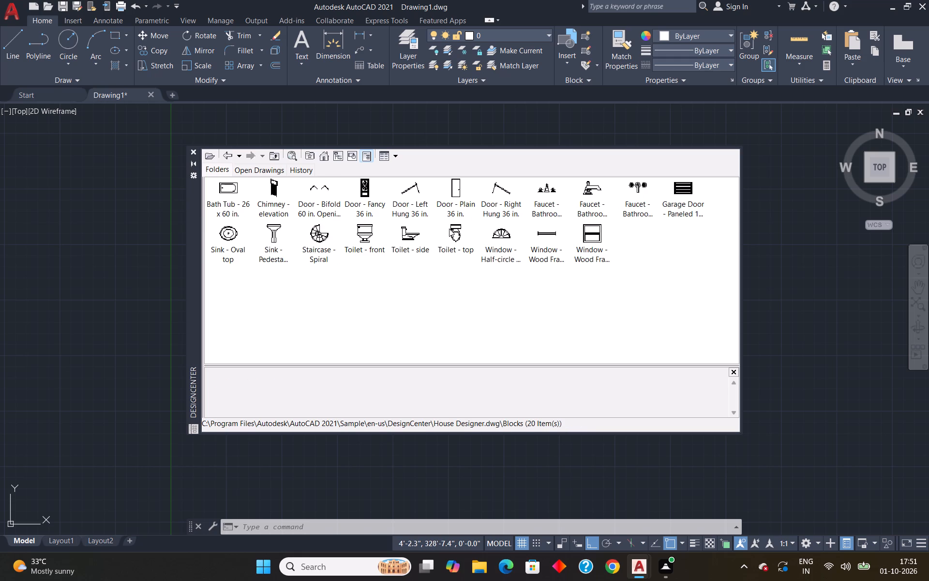
Insert the Toilet - top and Sink - Oval top blocks in the empty area right of the plan and sofa, and close DesignCenter.
left_click_drag(453, 231, 834, 242)
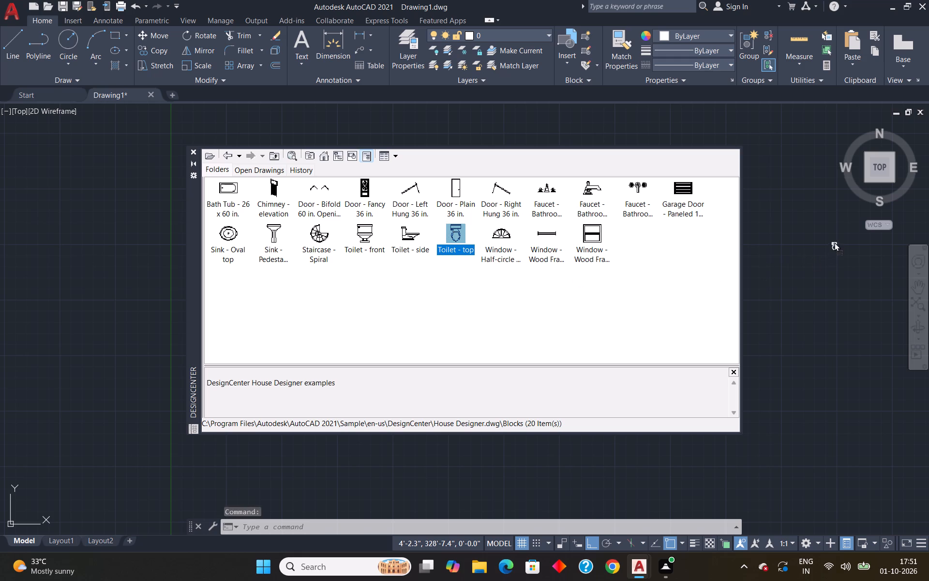
left_click_drag(834, 242, 838, 240)
left_click_drag(228, 230, 787, 309)
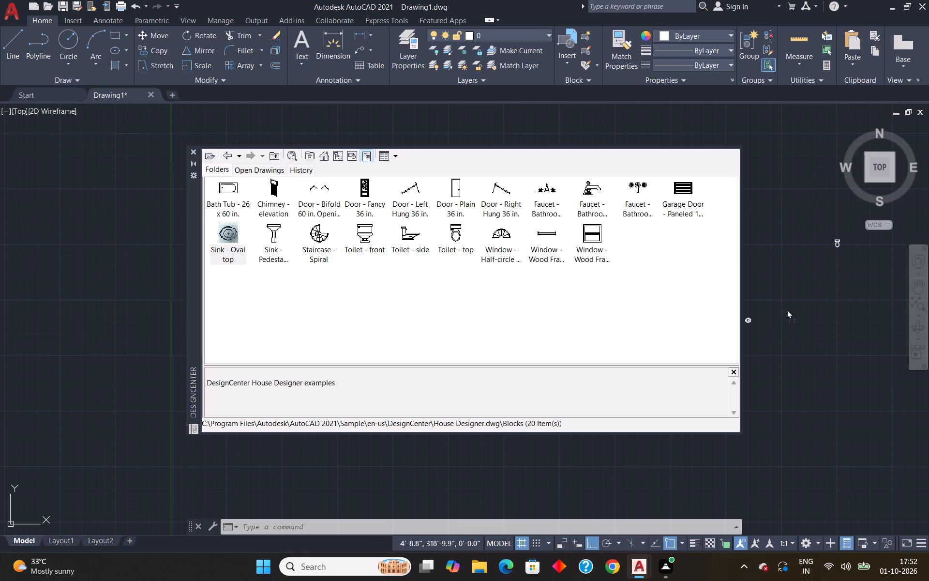
left_click_drag(787, 309, 845, 284)
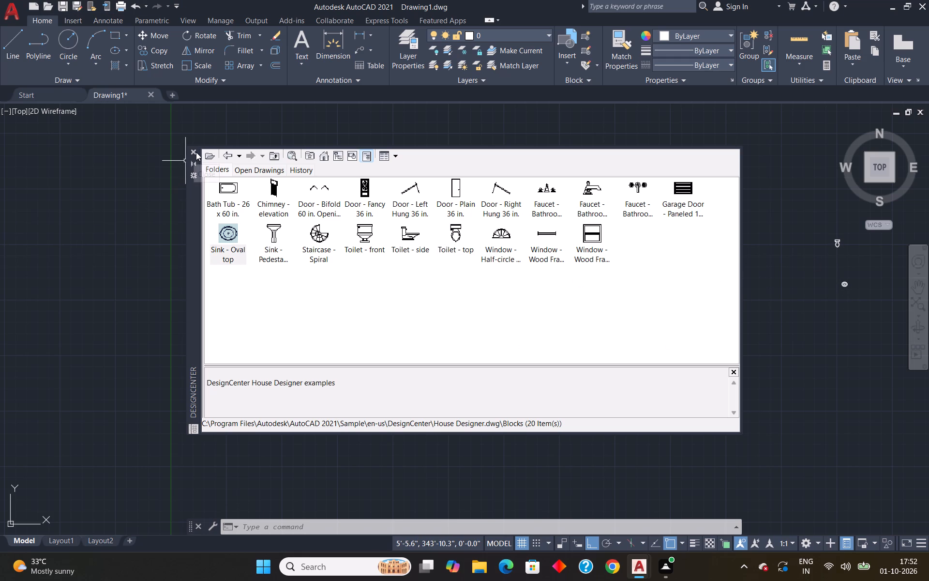
left_click(196, 152)
Rotate the queen bed block left of the plan by 90° about its lower-right corner.
scroll(712, 306, "up", 2)
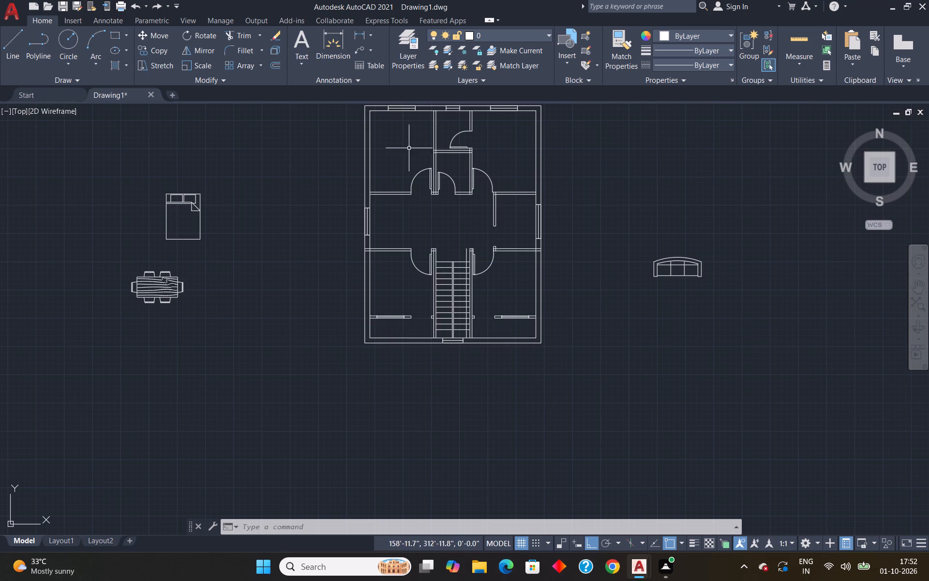
scroll(414, 169, "down", 3)
scroll(408, 158, "up", 4)
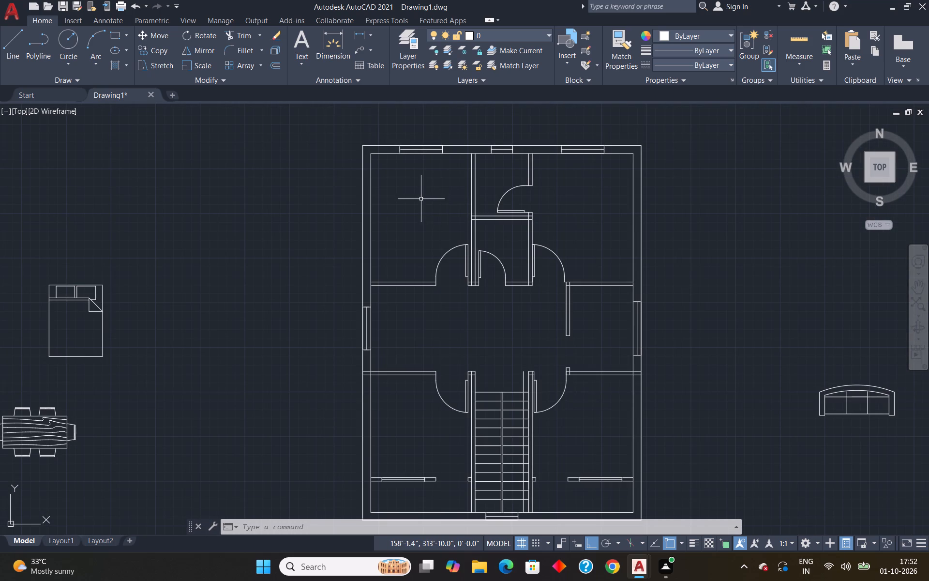
scroll(301, 286, "down", 1)
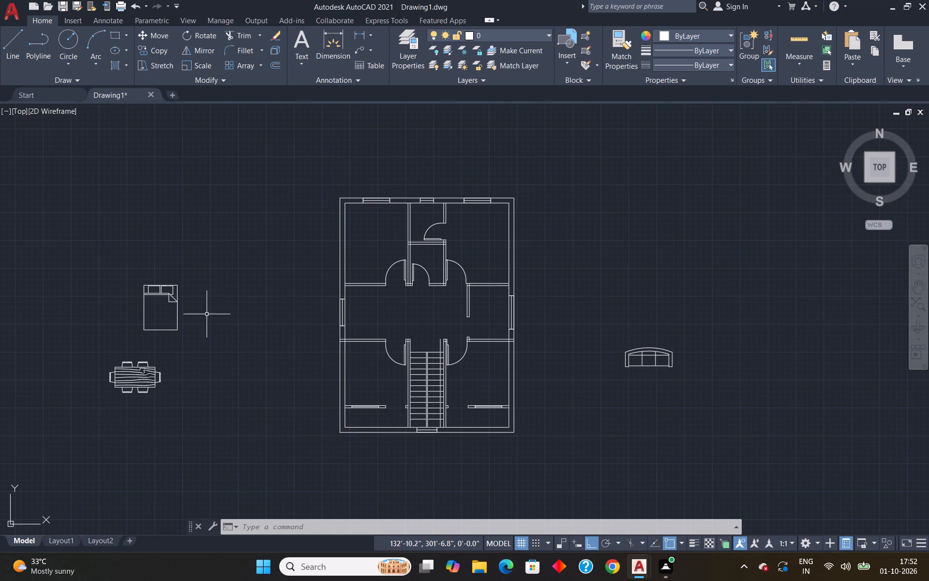
left_click(178, 326)
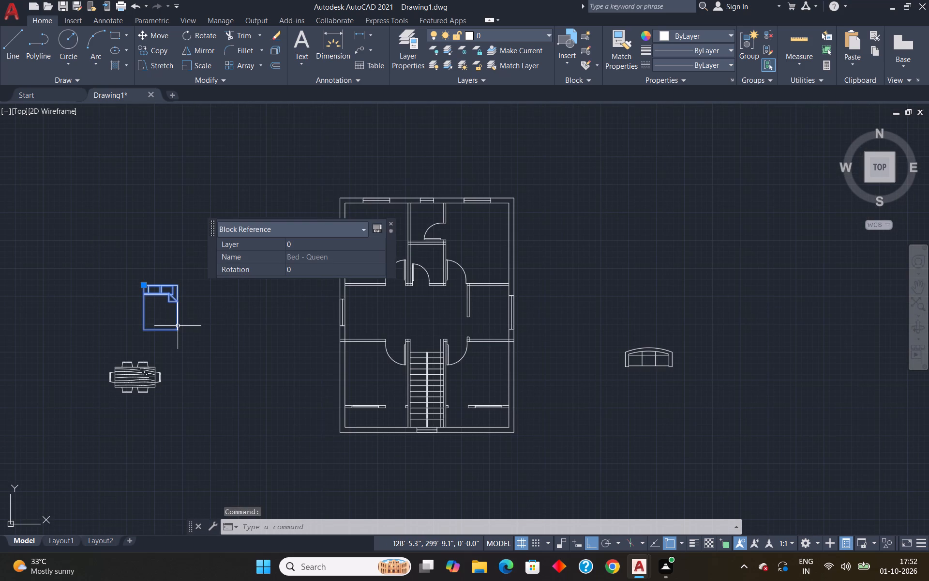
type("ro")
key("Return")
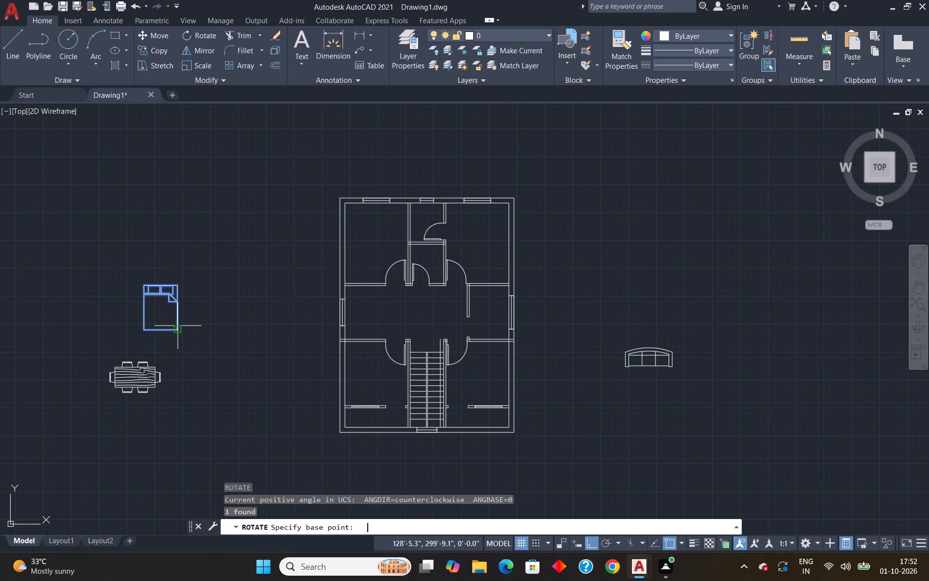
scroll(180, 342, "up", 1)
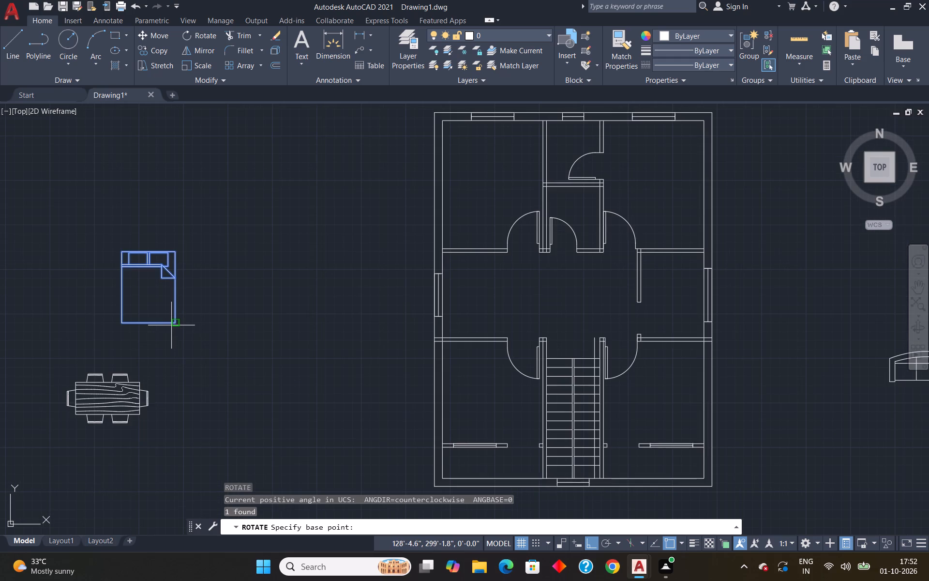
left_click(173, 325)
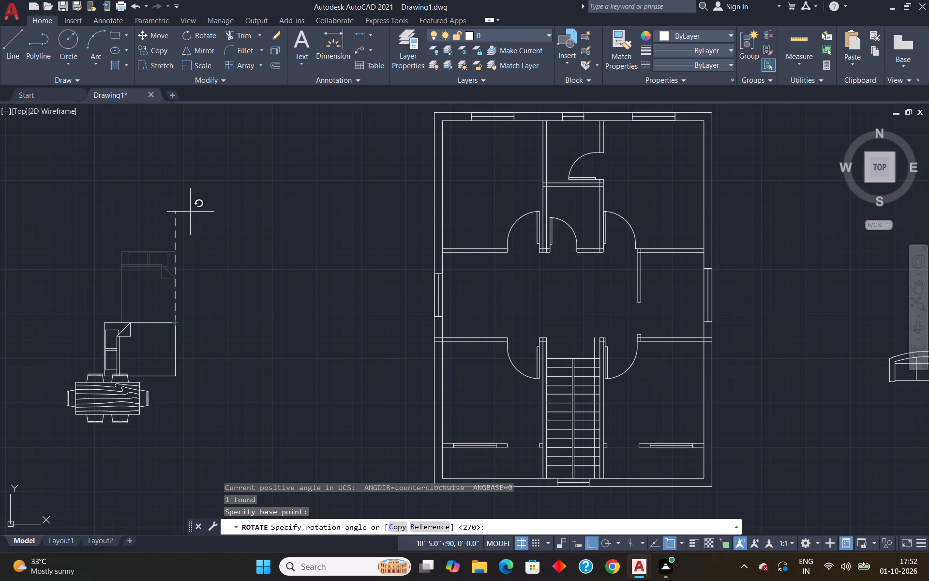
left_click(190, 212)
Copy the rotated bed by its headboard midpoint onto the inner face of the upper-left bedroom's left outer wall.
left_click(174, 328)
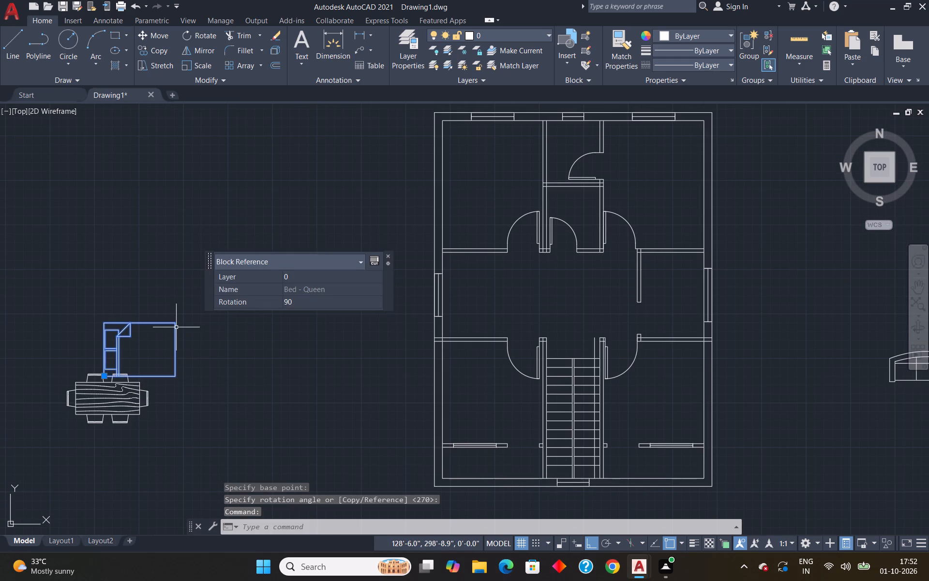
type("co")
key("Return")
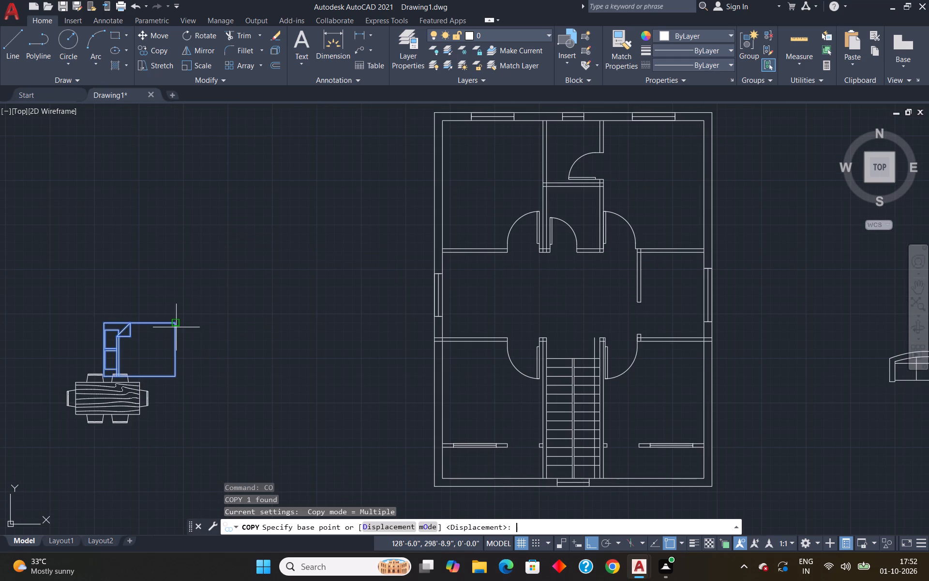
scroll(103, 352, "up", 3)
left_click(100, 345)
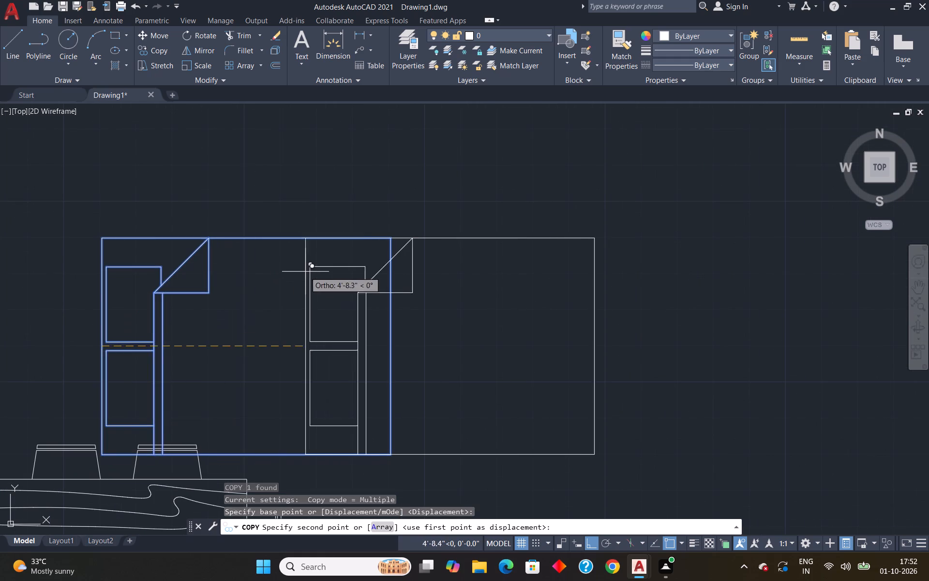
scroll(312, 271, "down", 6)
scroll(386, 236, "up", 3)
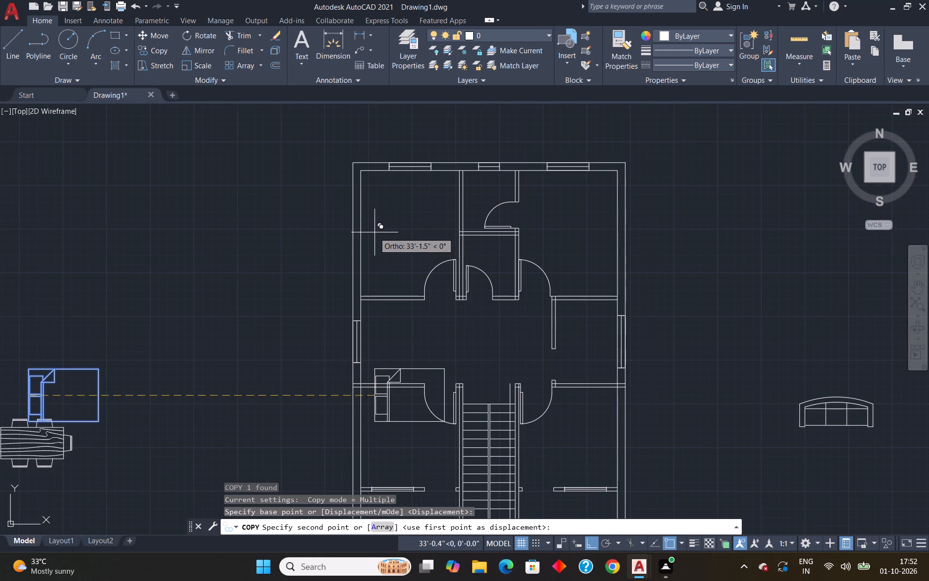
left_click(360, 228)
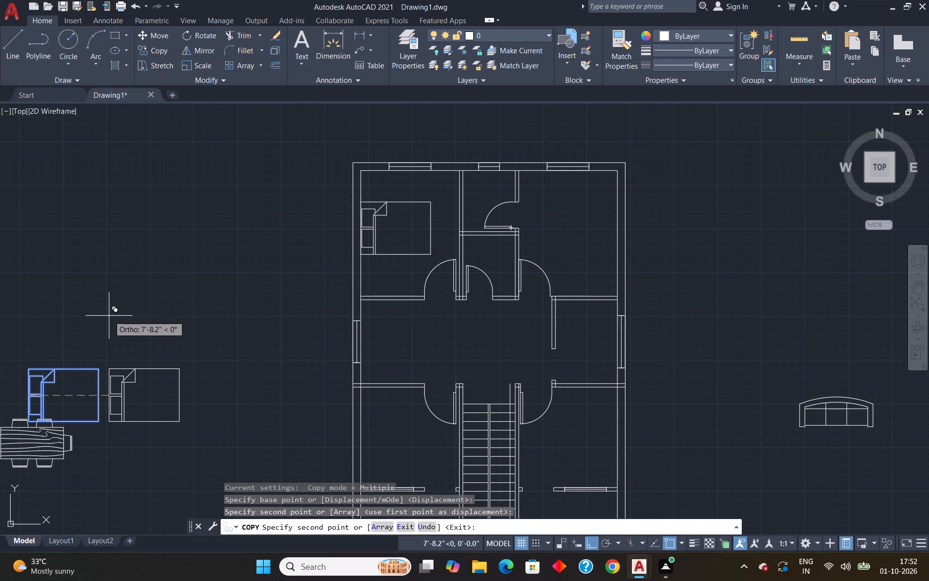
key("Escape")
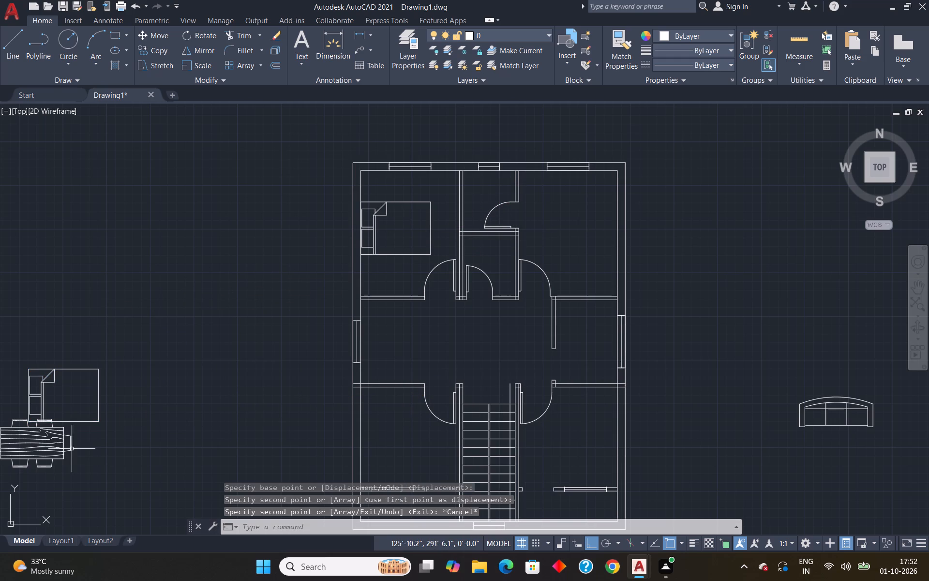
Rotate the loose queen bed left of the plan by 180° about its lower-right corner.
left_click(98, 417)
type("mi")
key("BackSpace")
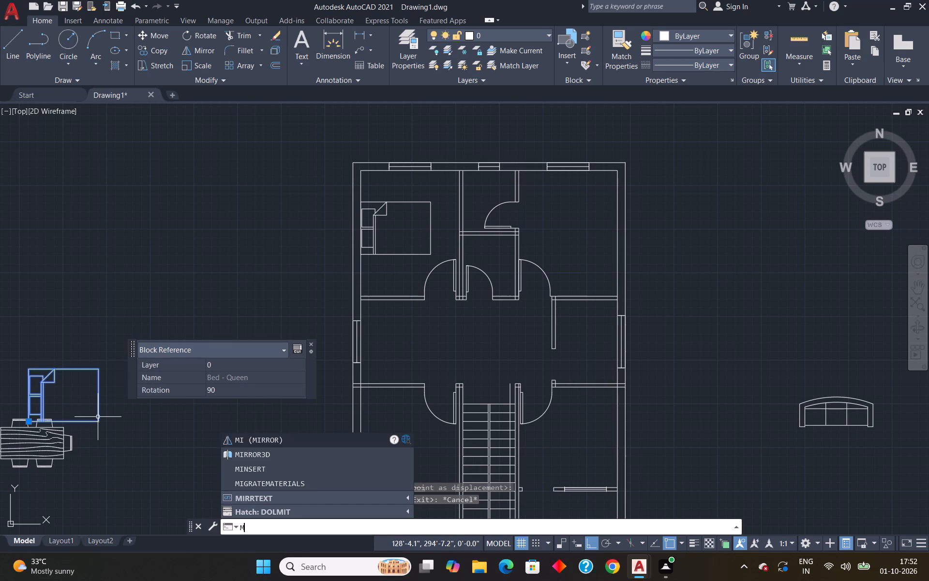
key("BackSpace")
type("ro")
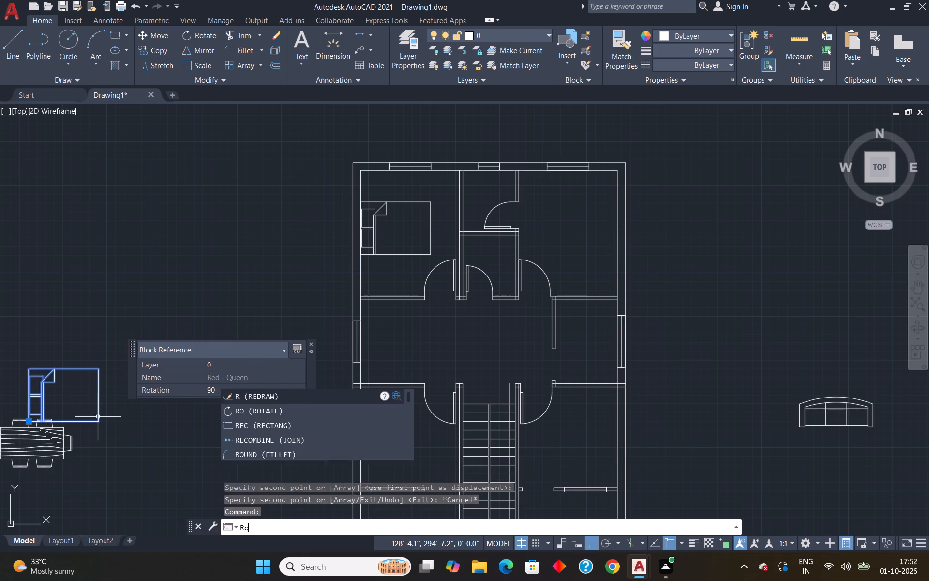
key("Return")
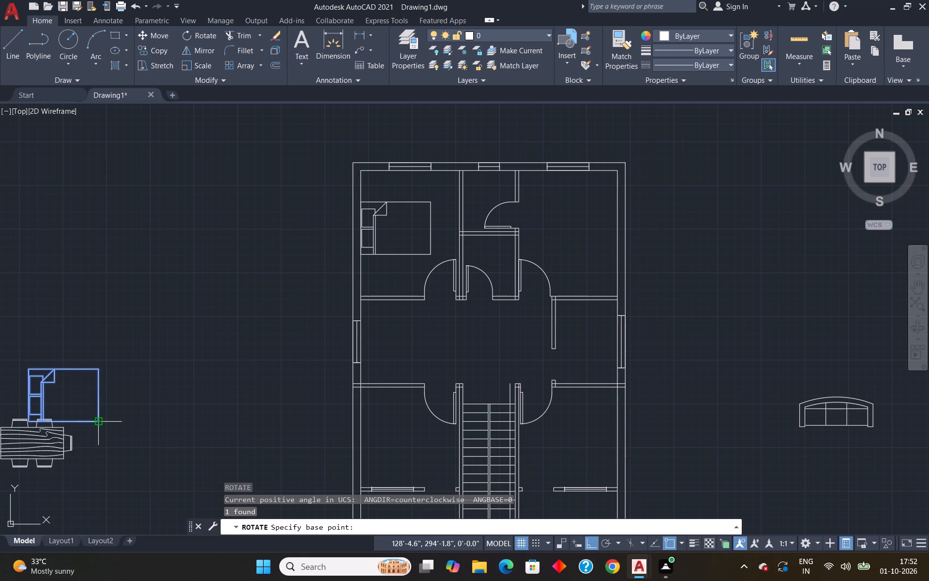
left_click(99, 420)
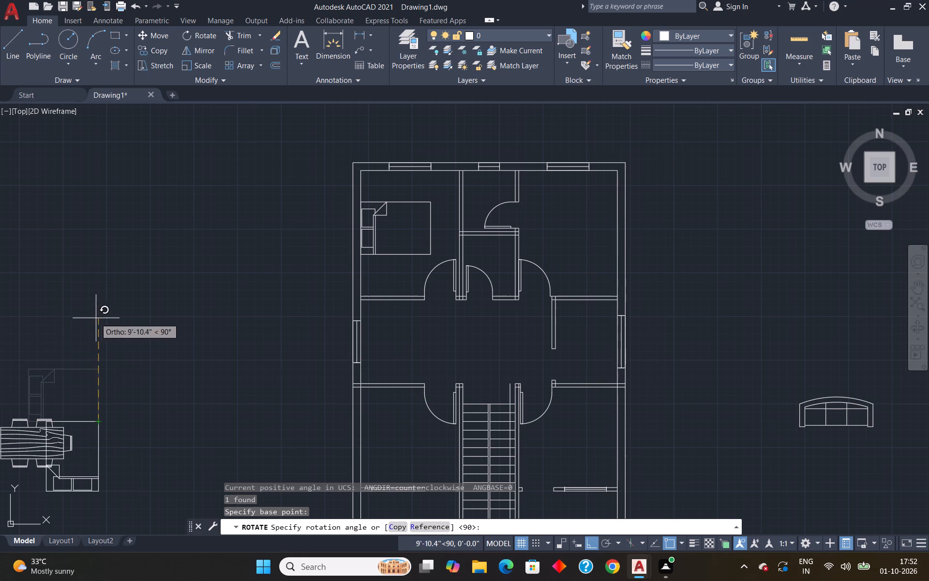
left_click(49, 429)
Copy the loose queen bed by its headboard midpoint onto the inner face of the upper-right bedroom's right outer wall.
left_click(169, 456)
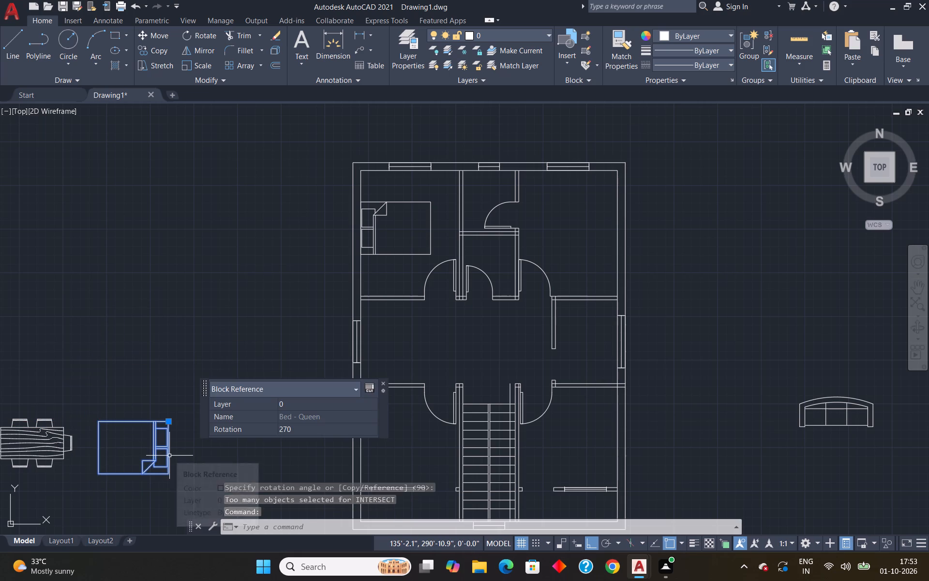
key("m")
key("BackSpace")
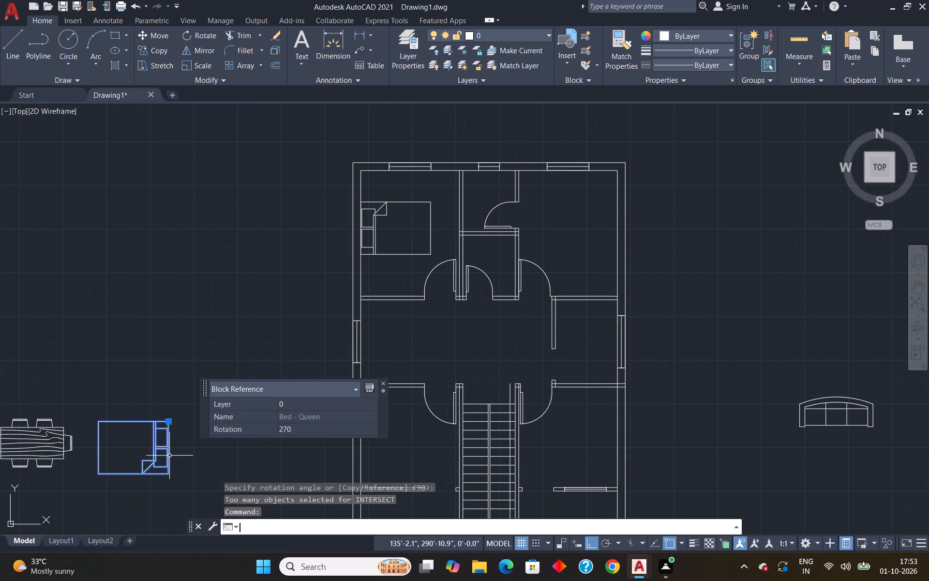
type("co")
key("Return")
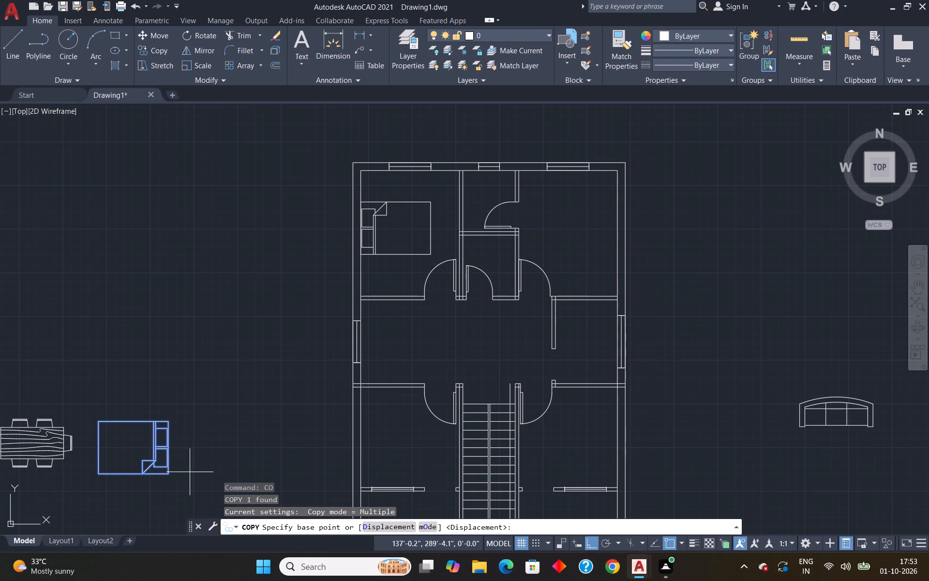
scroll(183, 472, "up", 2)
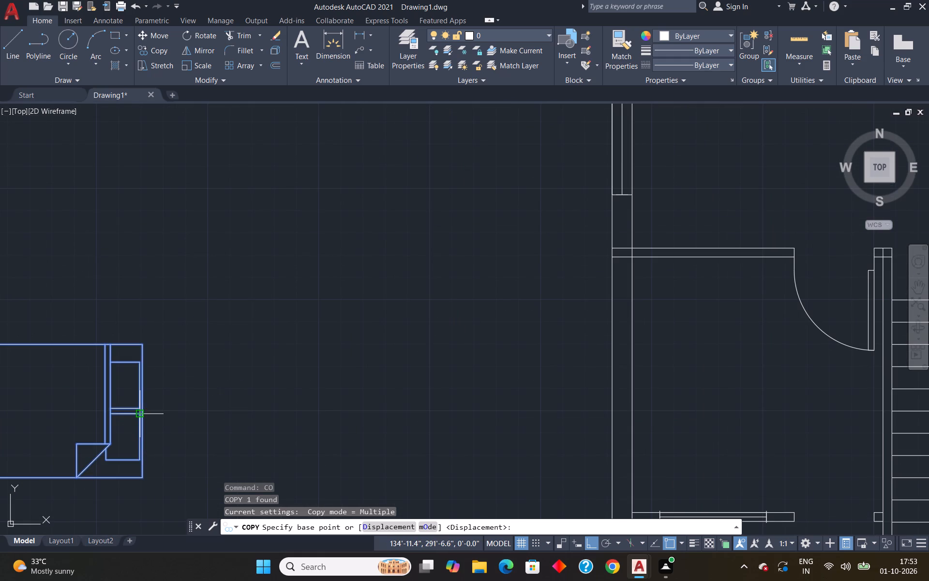
scroll(143, 414, "up", 2)
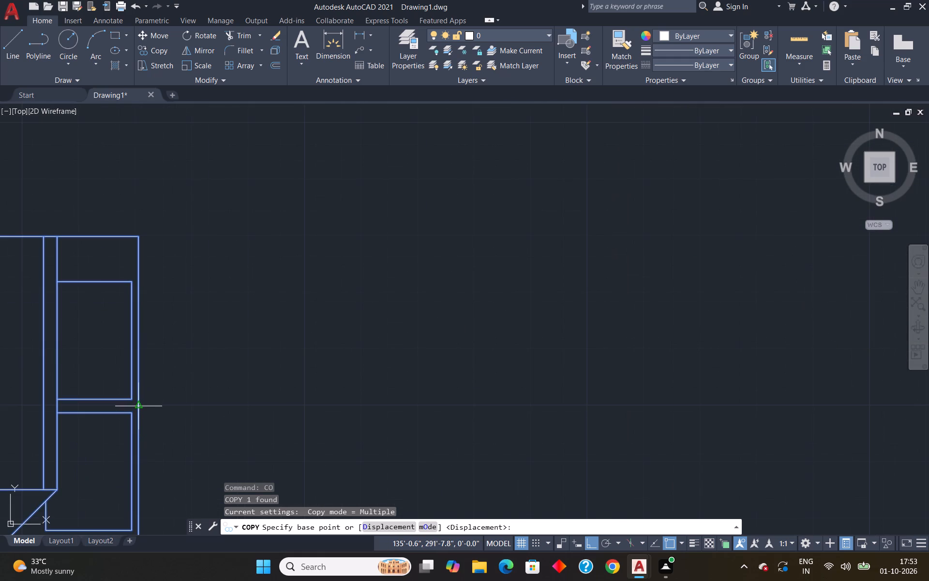
left_click(137, 408)
scroll(204, 421, "down", 6)
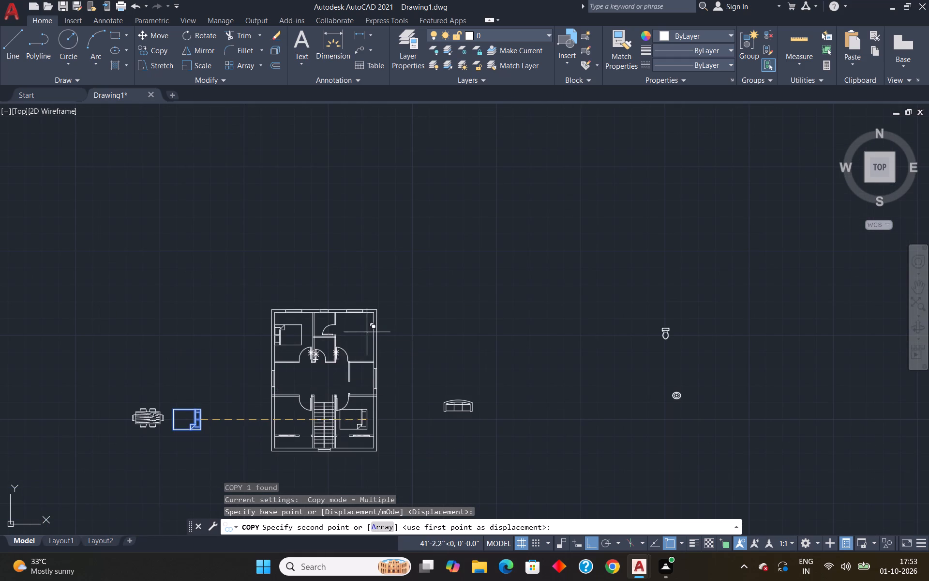
scroll(370, 330, "up", 3)
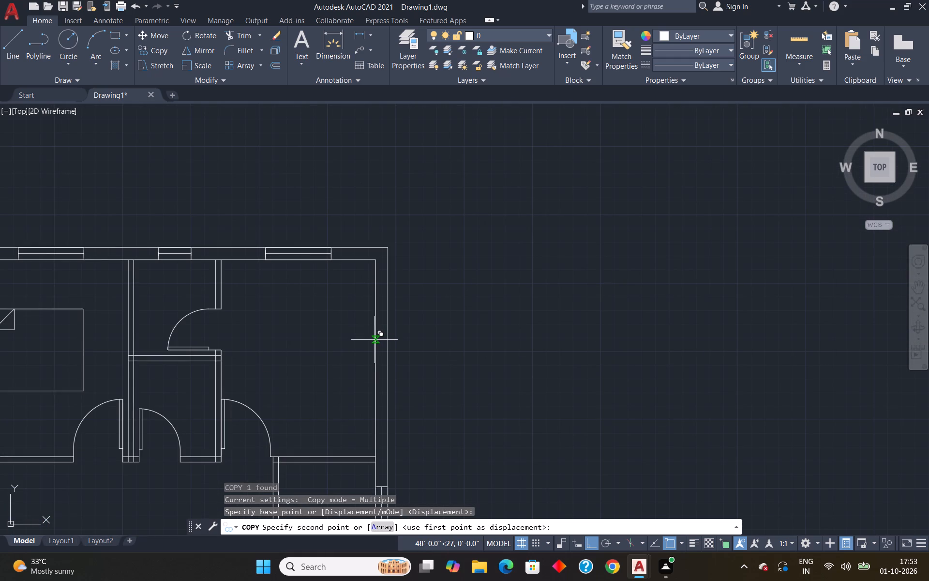
left_click(375, 340)
Place another copy of the bed against the inner face of the lower-right bedroom's right outer wall and end Copy.
scroll(438, 353, "down", 3)
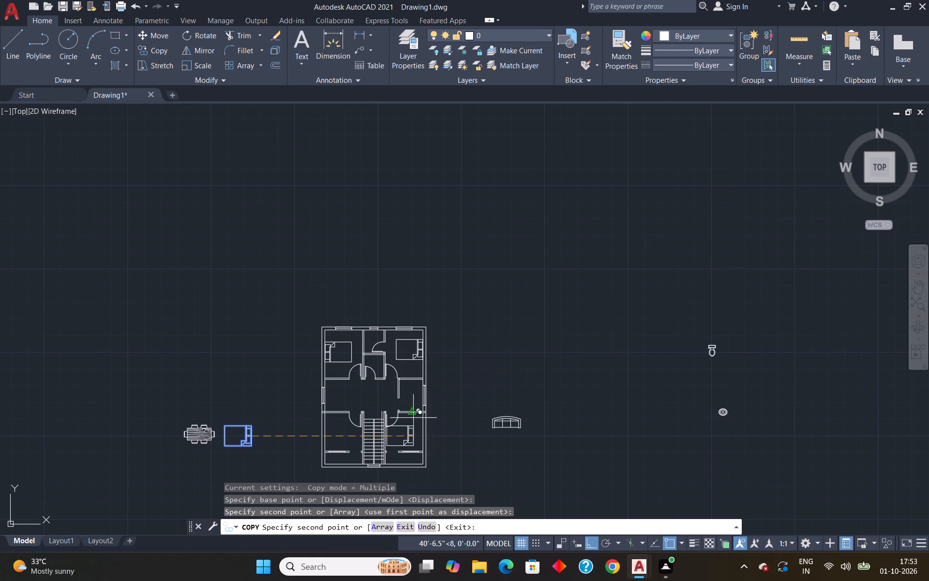
scroll(422, 437, "up", 3)
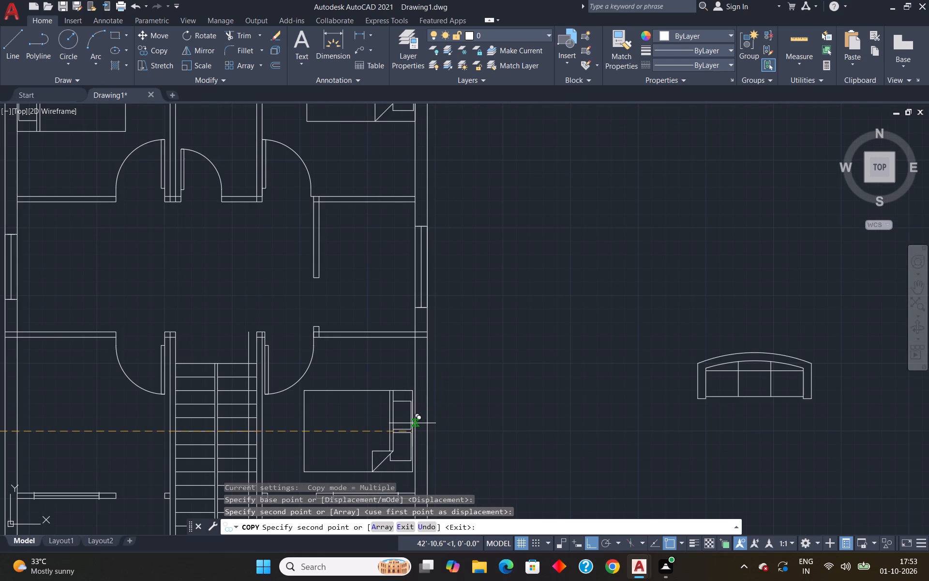
scroll(412, 423, "up", 2)
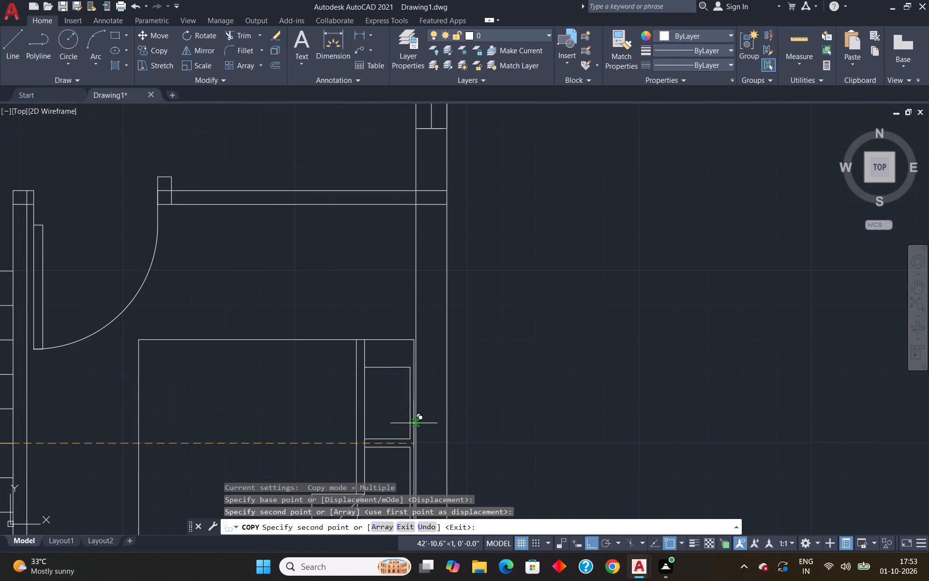
left_click(414, 423)
scroll(414, 423, "down", 3)
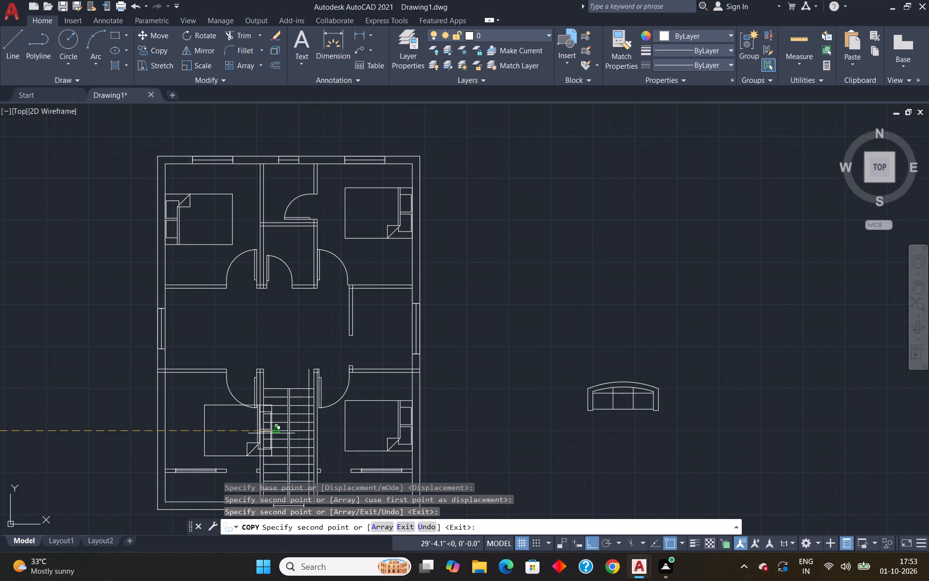
key("Escape")
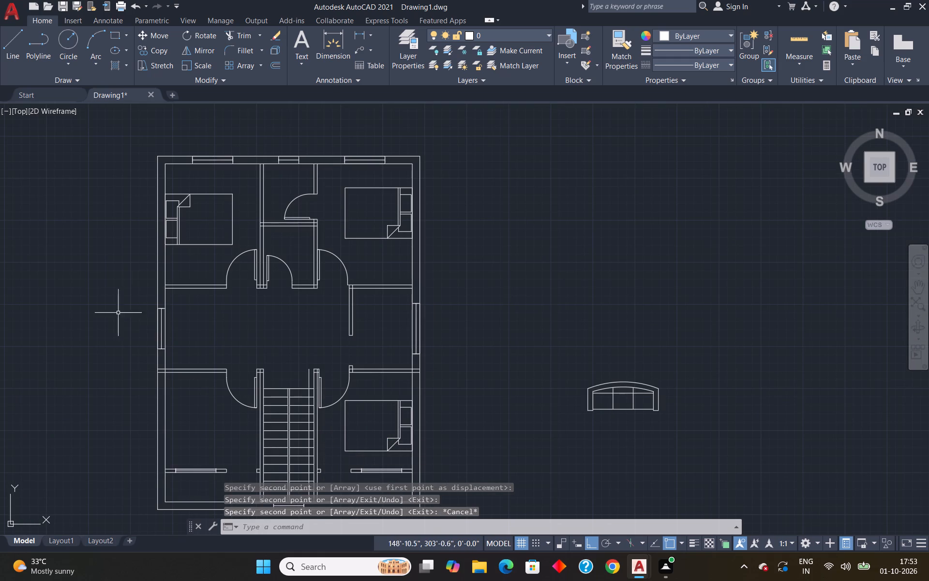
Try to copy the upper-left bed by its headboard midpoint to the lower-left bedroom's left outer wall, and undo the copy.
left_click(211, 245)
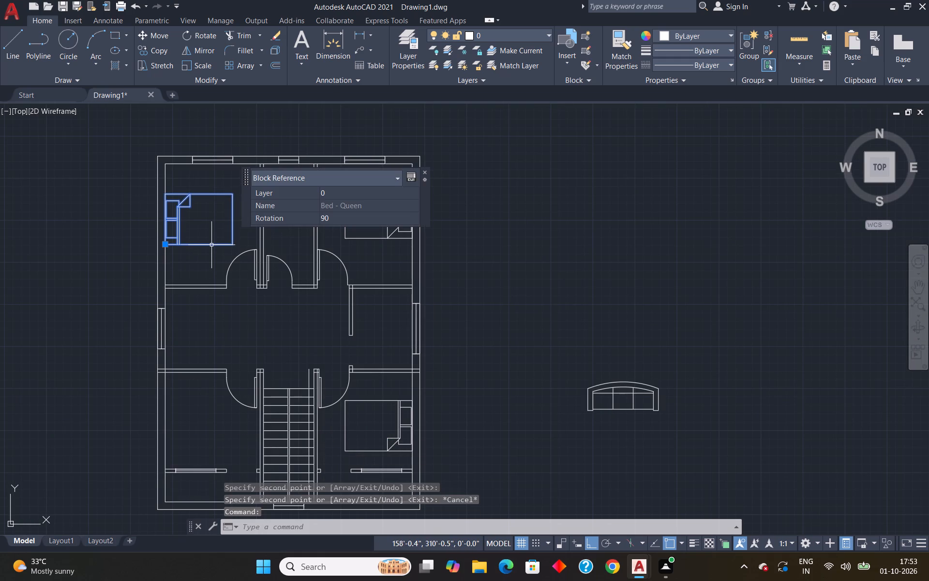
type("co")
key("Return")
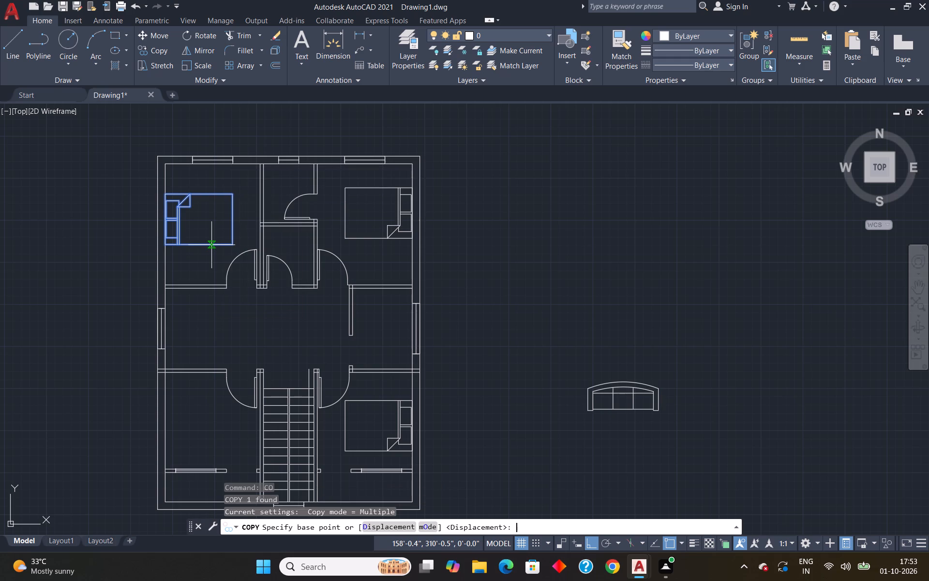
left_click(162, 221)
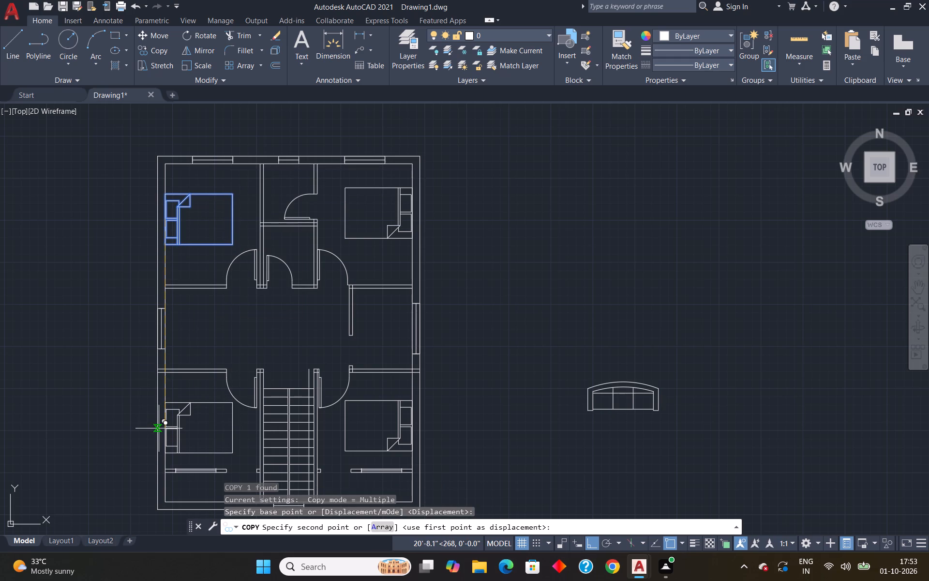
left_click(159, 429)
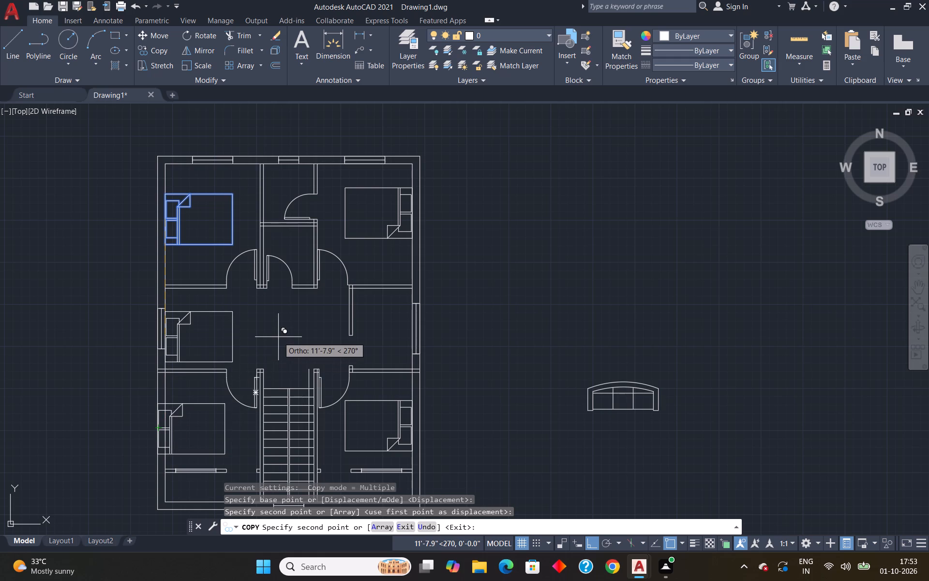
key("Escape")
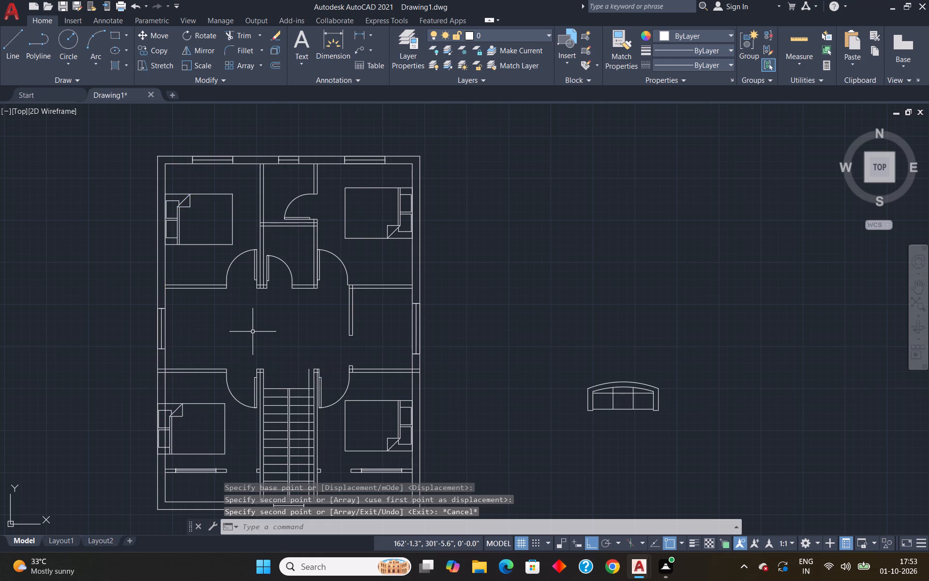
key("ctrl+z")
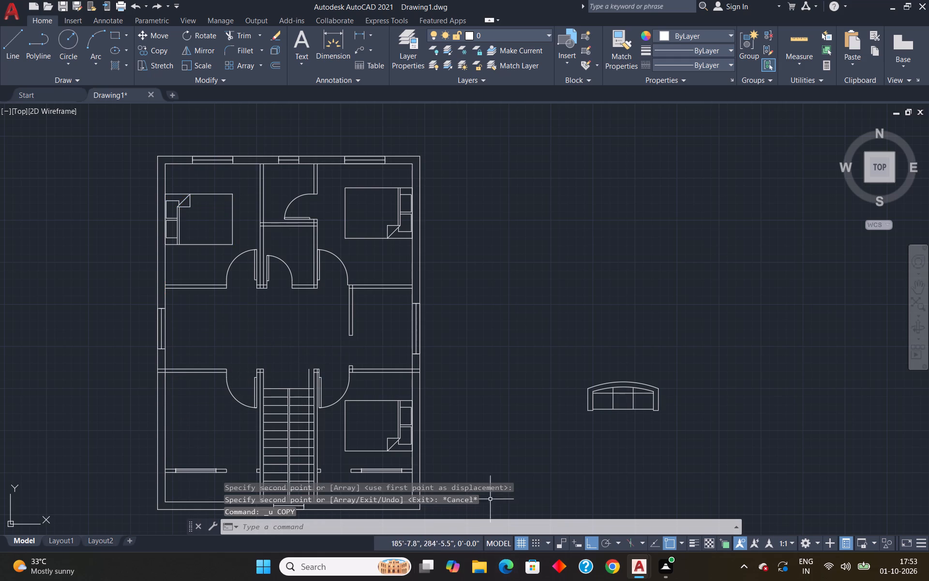
Copy the upper-left bed by its headboard midpoint straight down onto the inner face of the lower-left bedroom's left outer wall.
left_click(202, 246)
type("co")
key("Return")
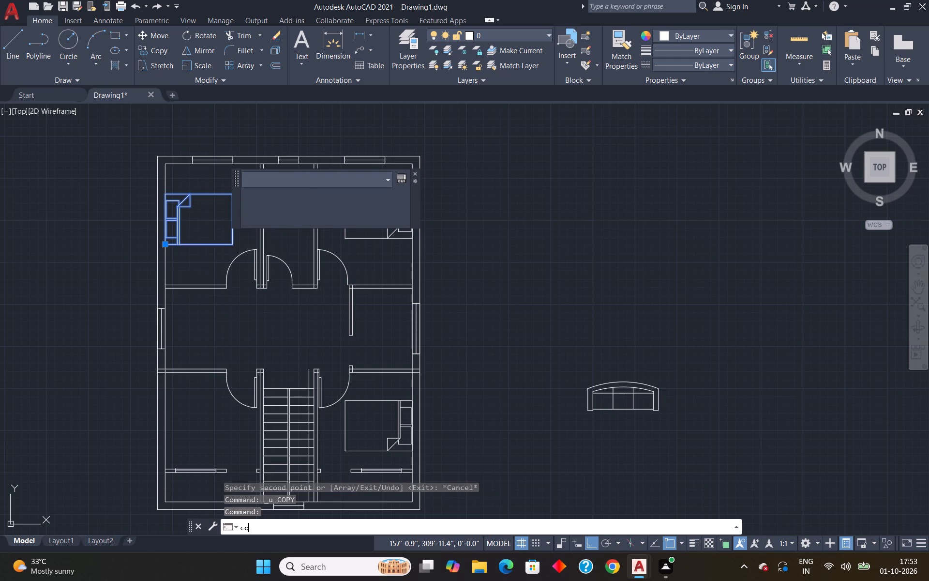
scroll(154, 212, "up", 2)
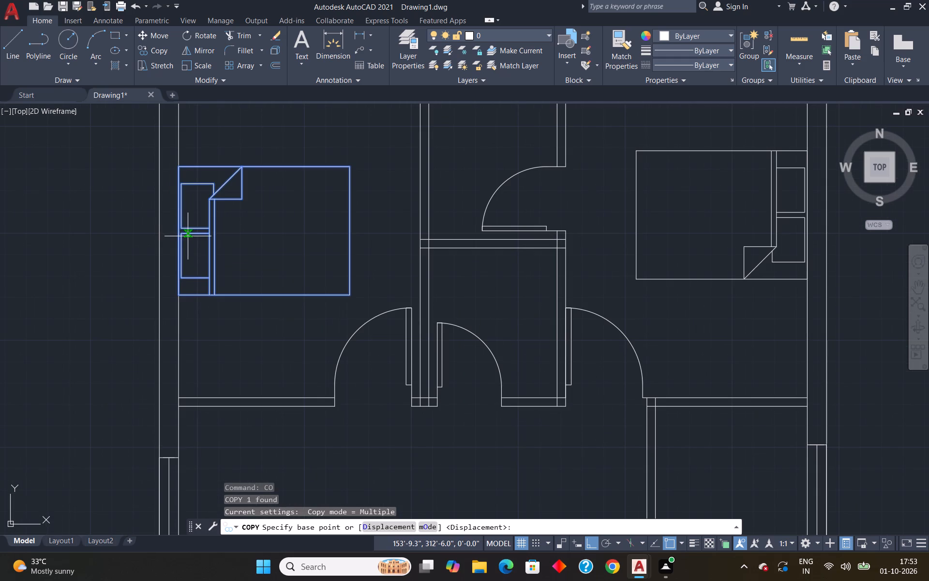
left_click(175, 230)
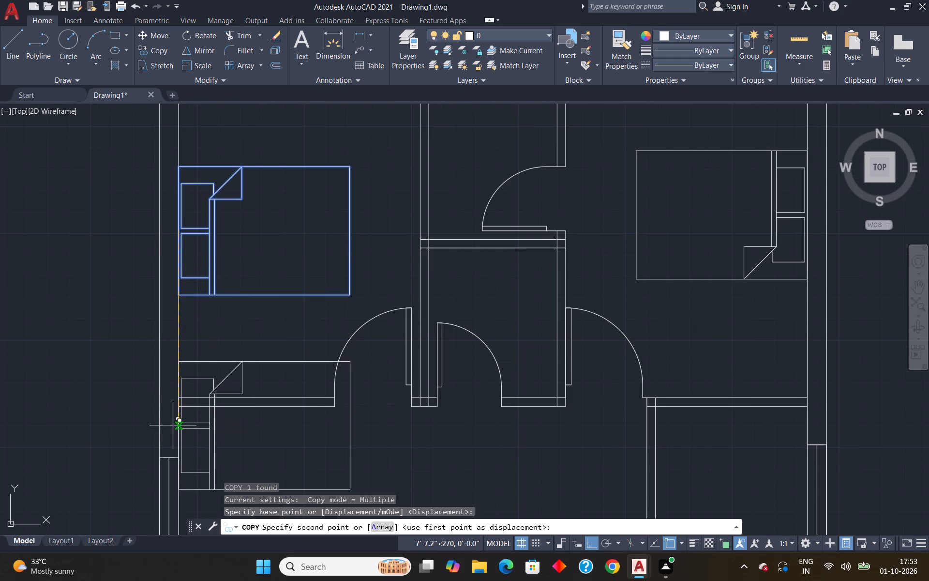
scroll(173, 426, "down", 4)
scroll(179, 477, "up", 2)
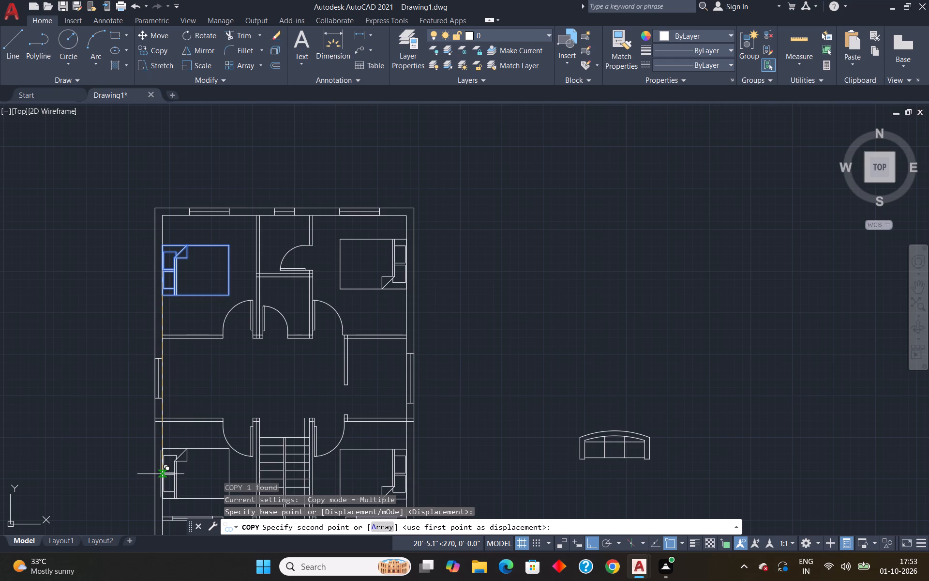
left_click(161, 474)
key("Escape")
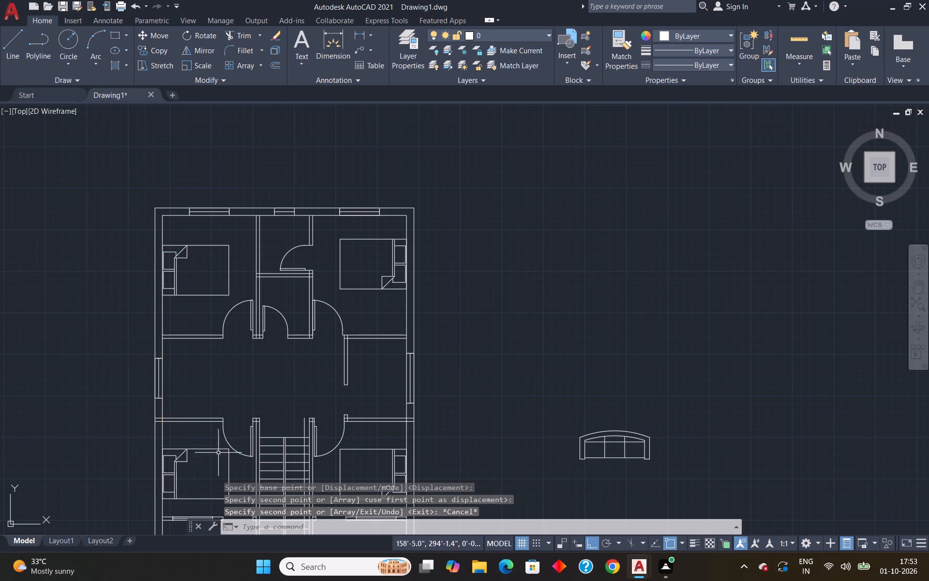
Rotate the sofa block right of the plan by 90° counterclockwise about its lower-left corner.
scroll(229, 449, "down", 4)
scroll(217, 495, "up", 4)
scroll(243, 425, "down", 3)
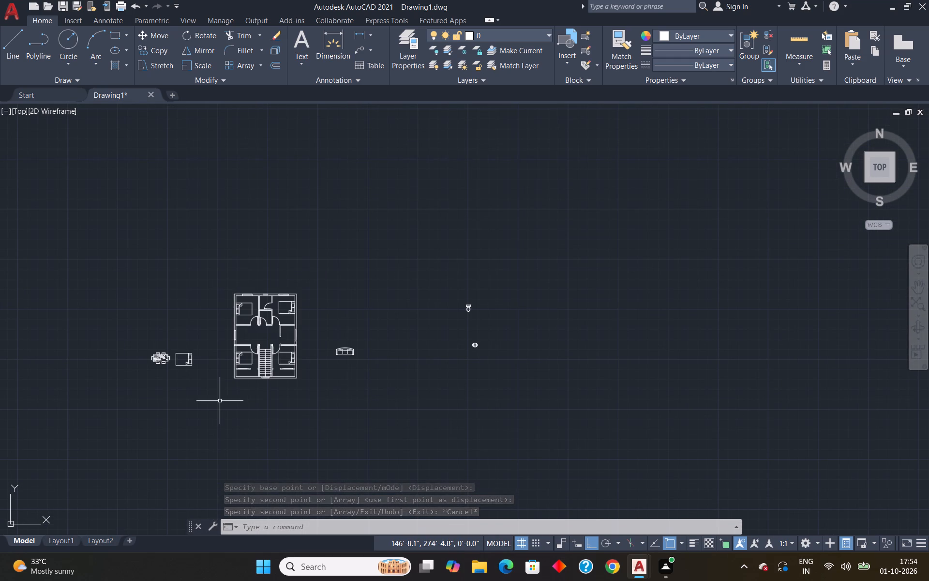
left_click(340, 352)
type("ro")
key("Return")
scroll(340, 352, "up", 2)
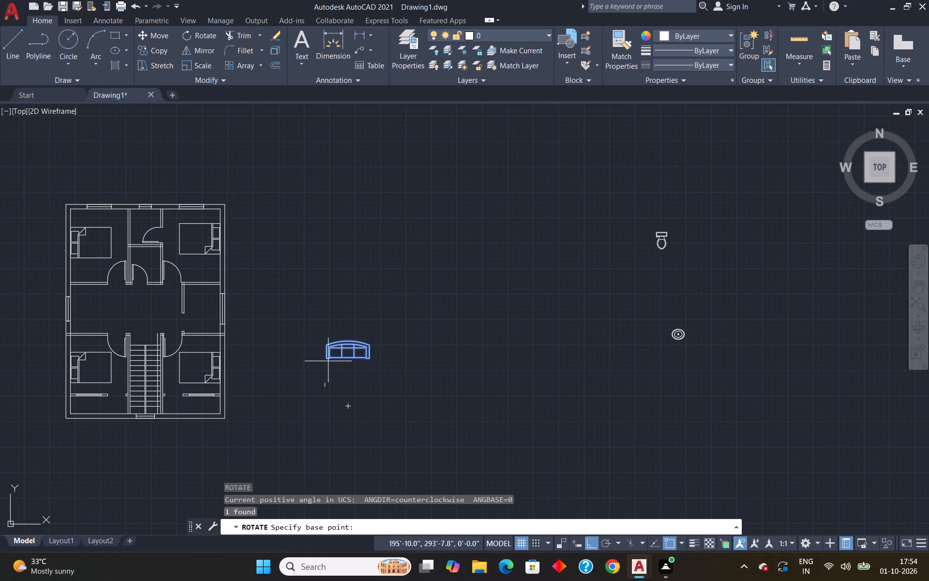
left_click(322, 362)
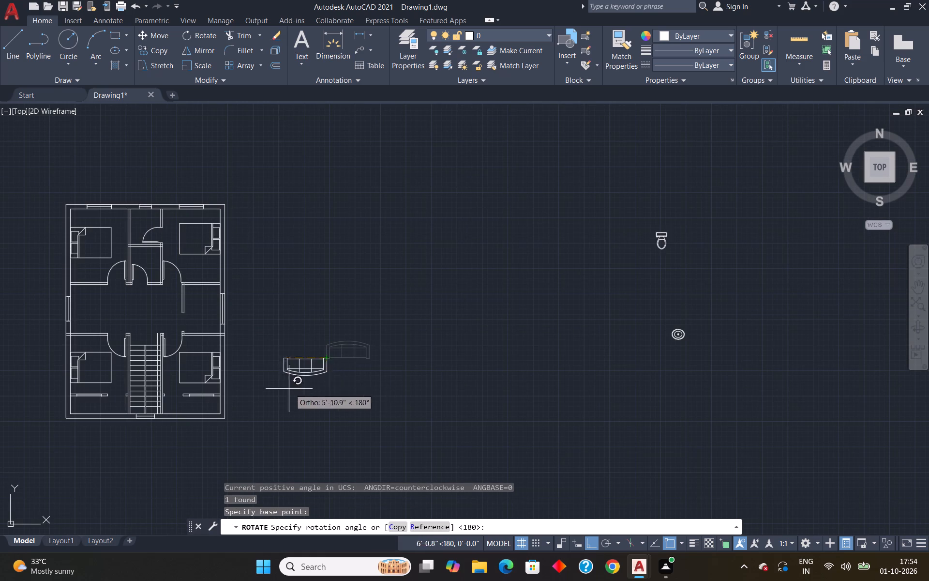
left_click(362, 299)
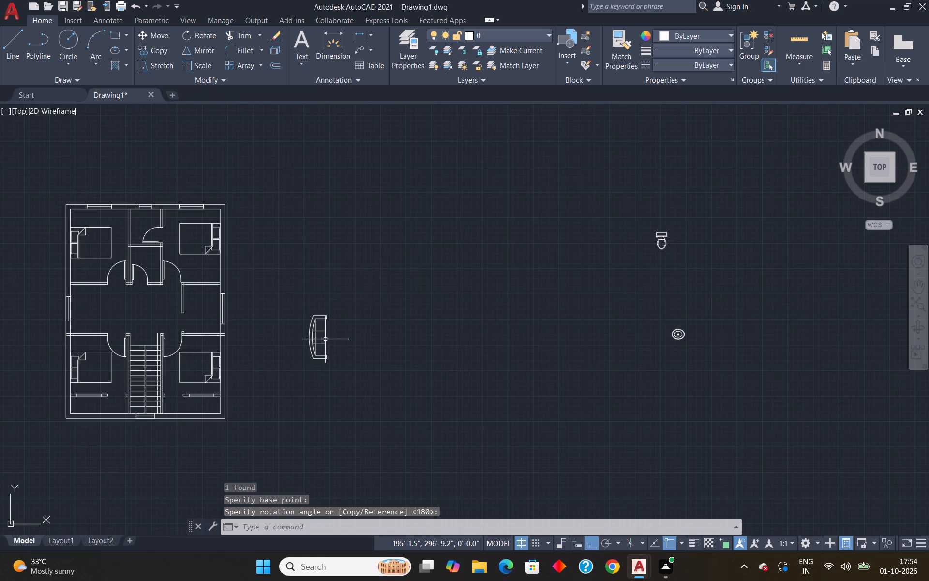
Copy the rotated sofa by its front-edge midpoint about 10'-9" to the left, just outside the plan's right outer wall.
left_click(324, 339)
type("co")
key("Return")
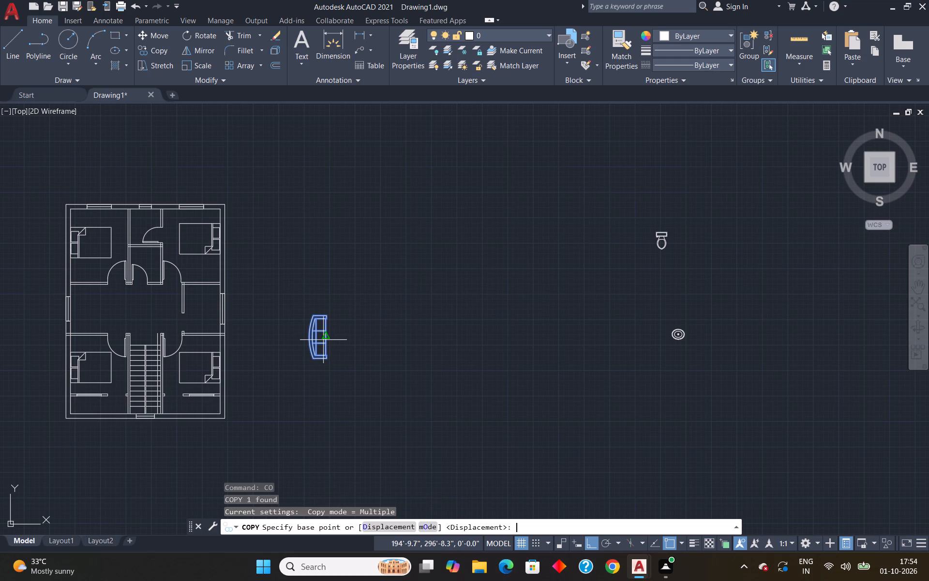
left_click(326, 336)
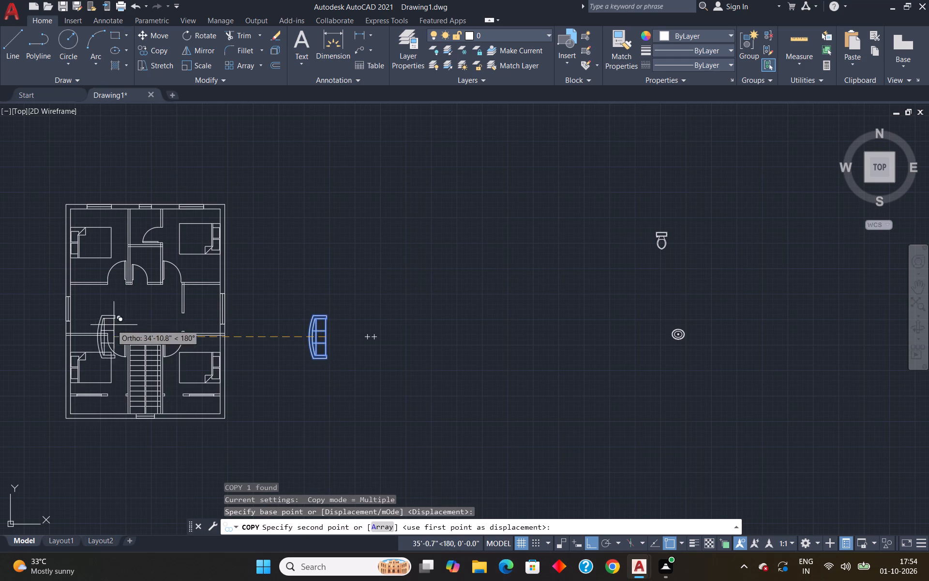
scroll(90, 301, "up", 3)
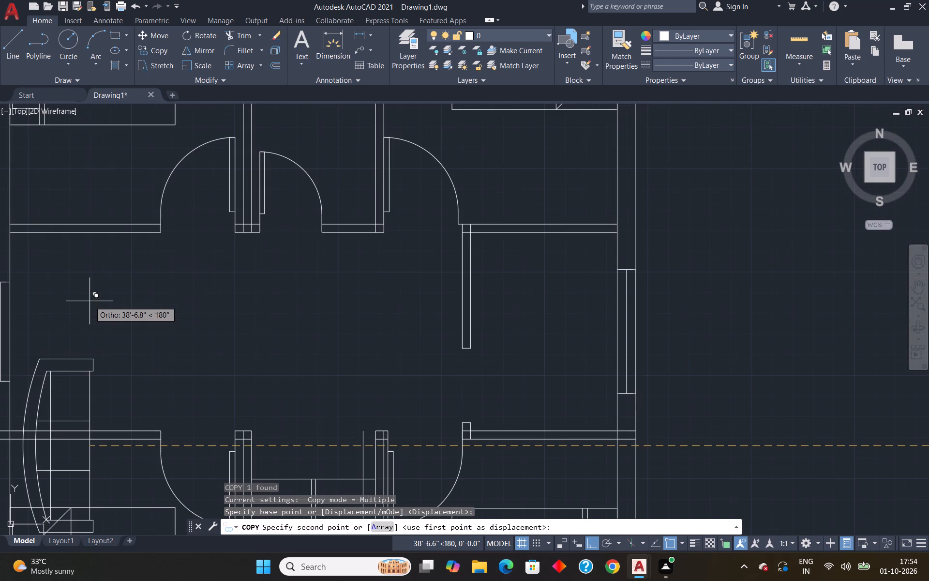
left_click(779, 348)
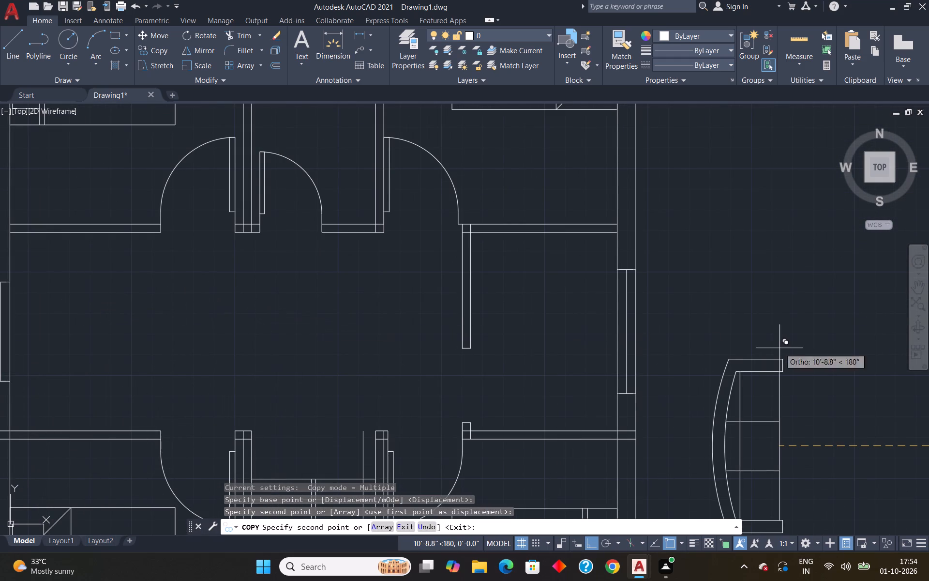
key("Escape")
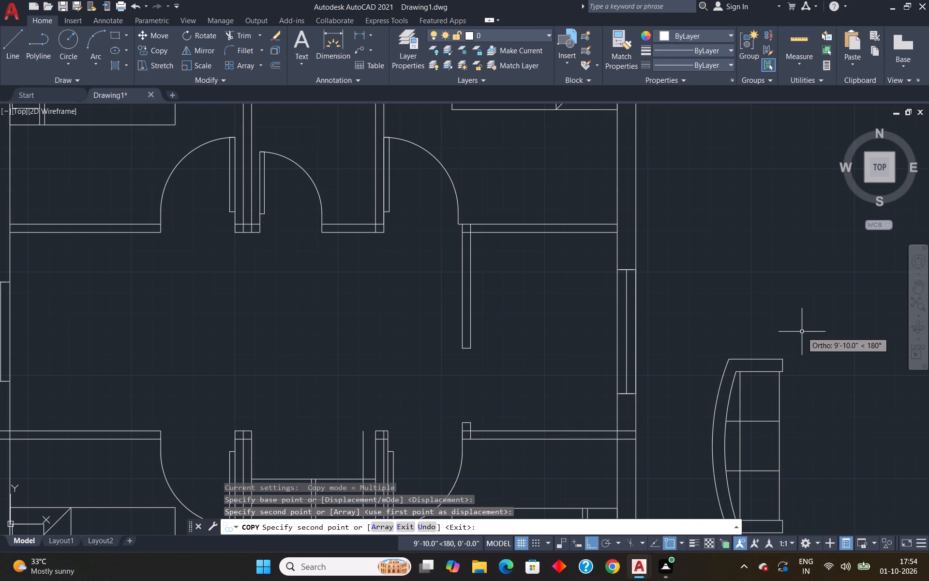
Move the copied sofa outside the right outer wall straight left across the plan to just inside the left outer wall.
left_click(779, 387)
key("m")
key("Return")
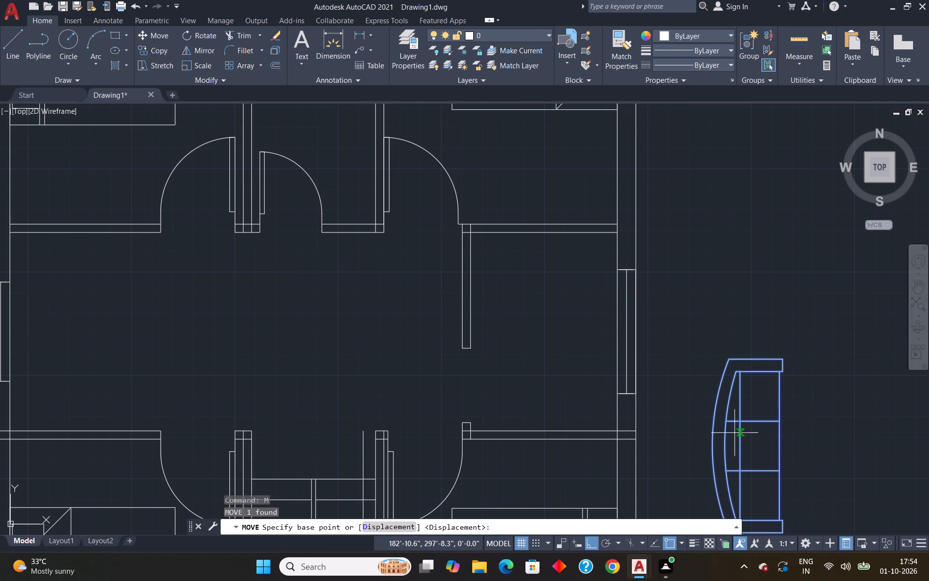
left_click(724, 448)
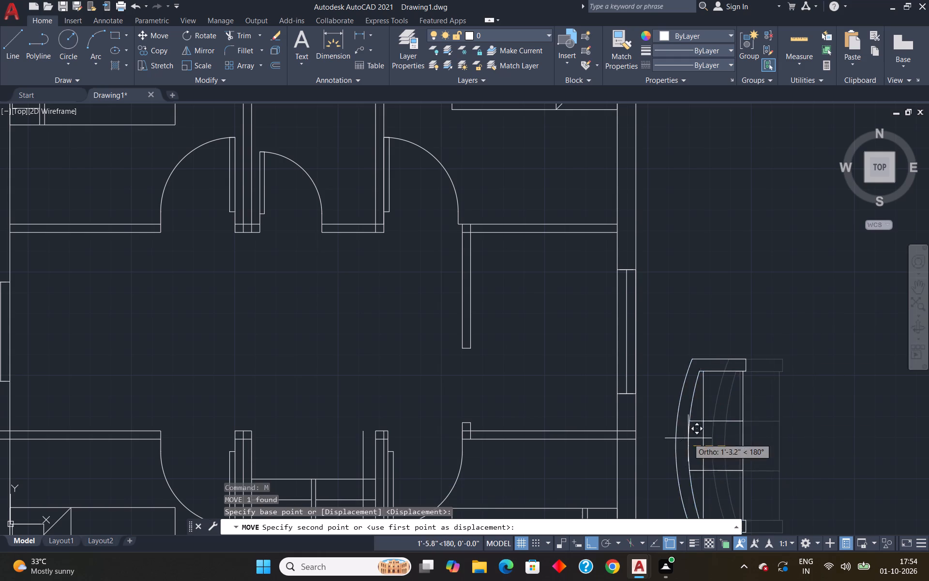
scroll(550, 380, "down", 5)
scroll(500, 378, "up", 2)
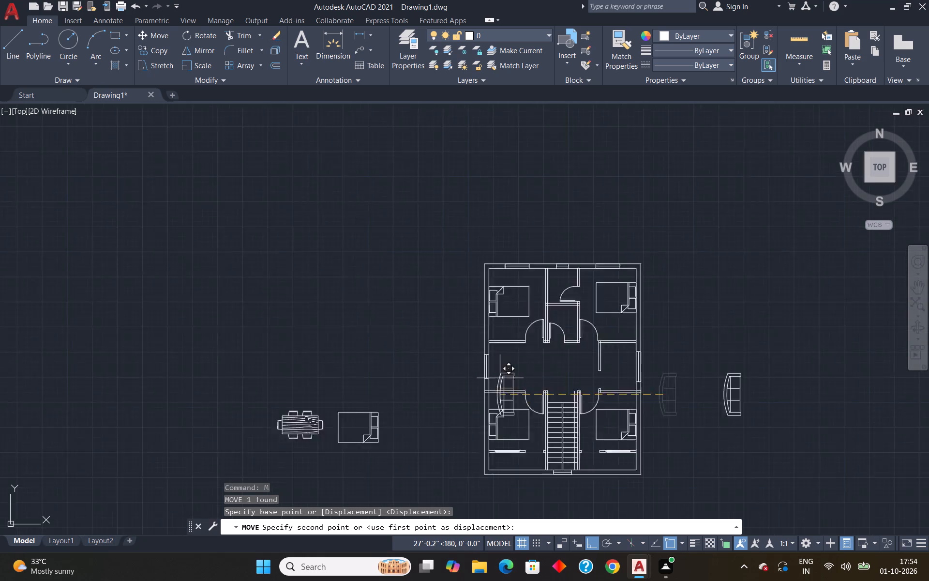
scroll(500, 378, "up", 1)
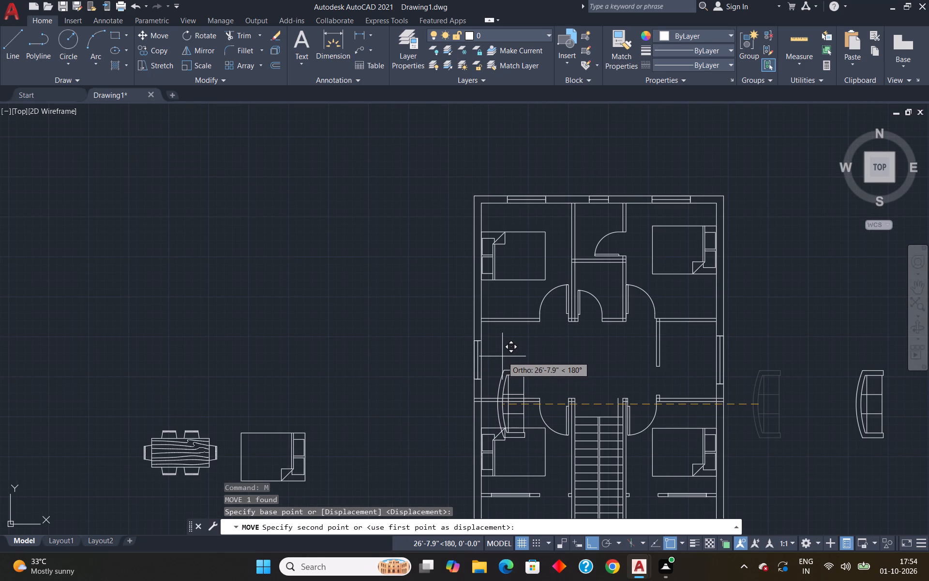
left_click(490, 353)
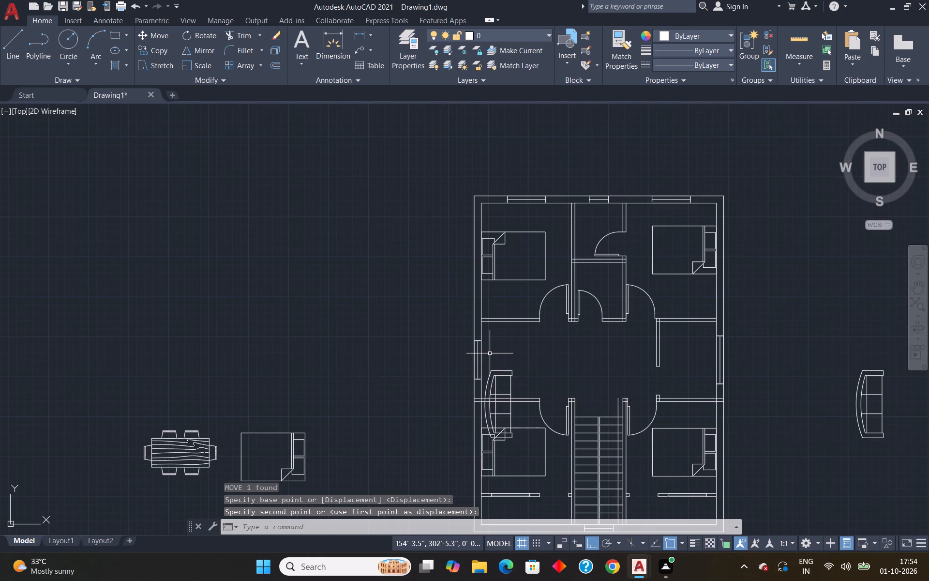
Move the sofa at the left outer wall straight up about 4'-6" into the central hall, beside the left window.
left_click(510, 378)
key("m")
key("Return")
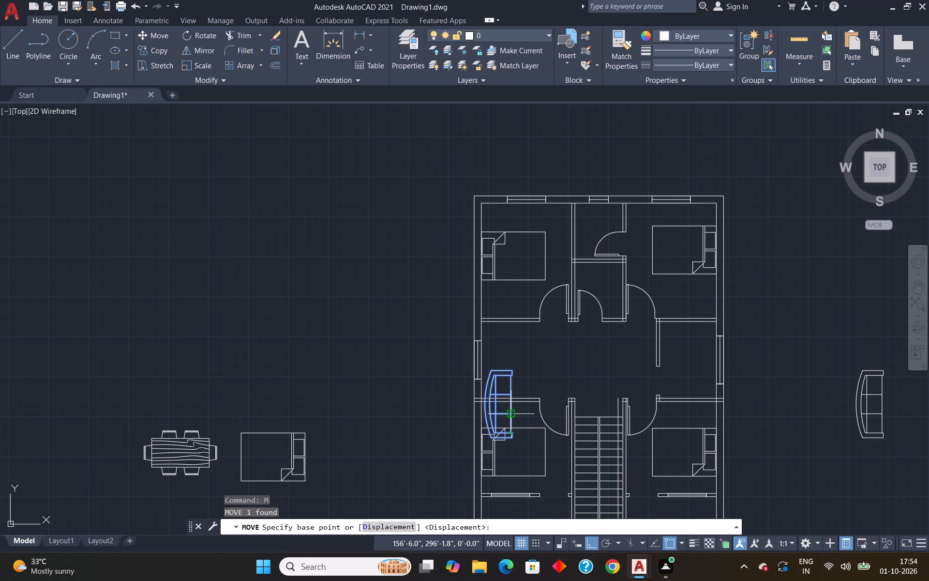
left_click(513, 416)
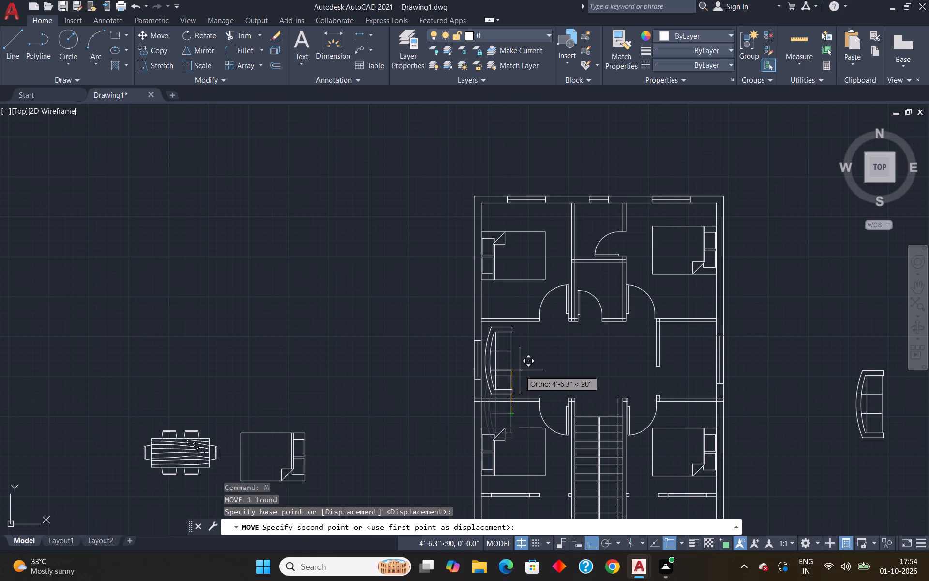
left_click(520, 370)
key("Escape")
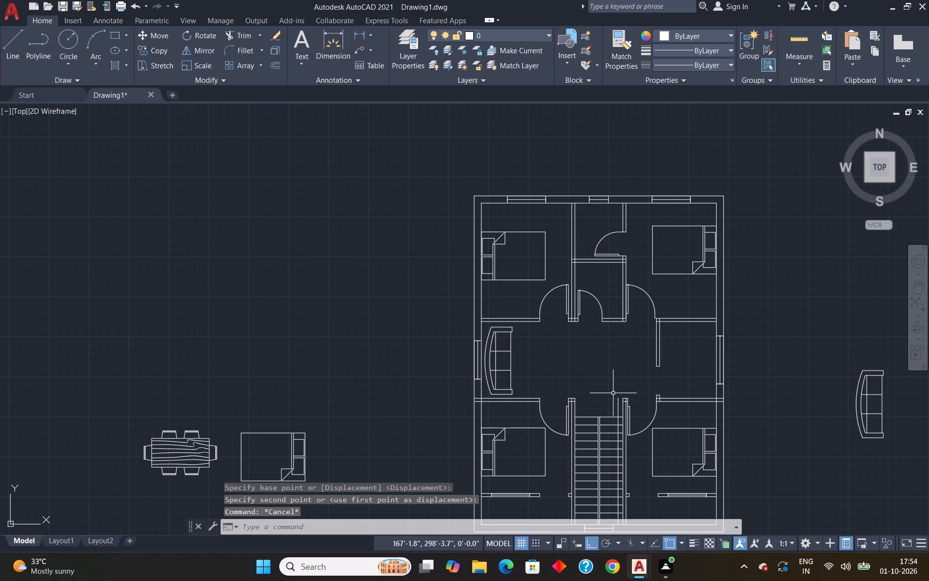
Delete the leftover sofa block outside the plan's right outer wall.
scroll(850, 428, "down", 3)
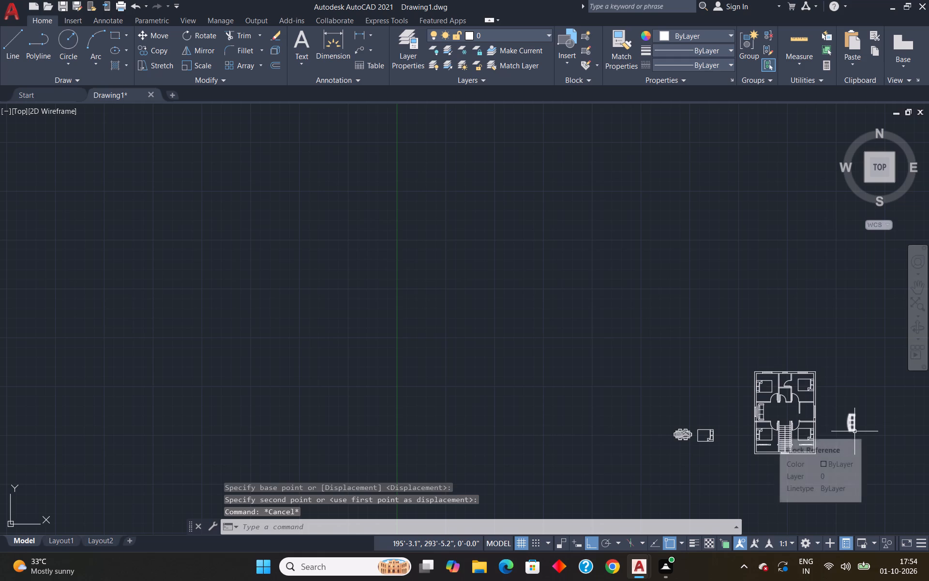
left_click(854, 431)
key("Delete")
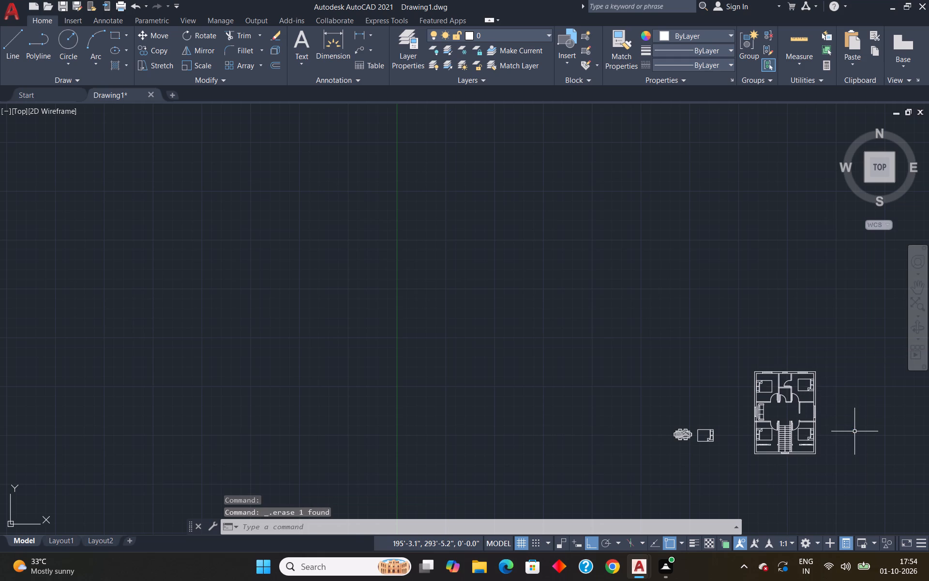
Delete the stray vertical line running through the staircase's right flight.
scroll(823, 448, "up", 5)
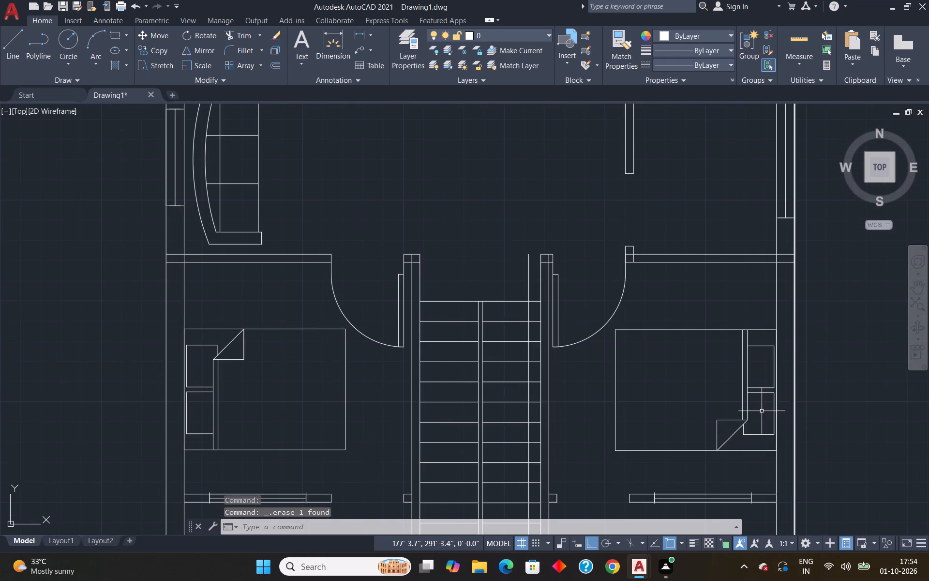
scroll(762, 411, "down", 3)
scroll(695, 432, "up", 3)
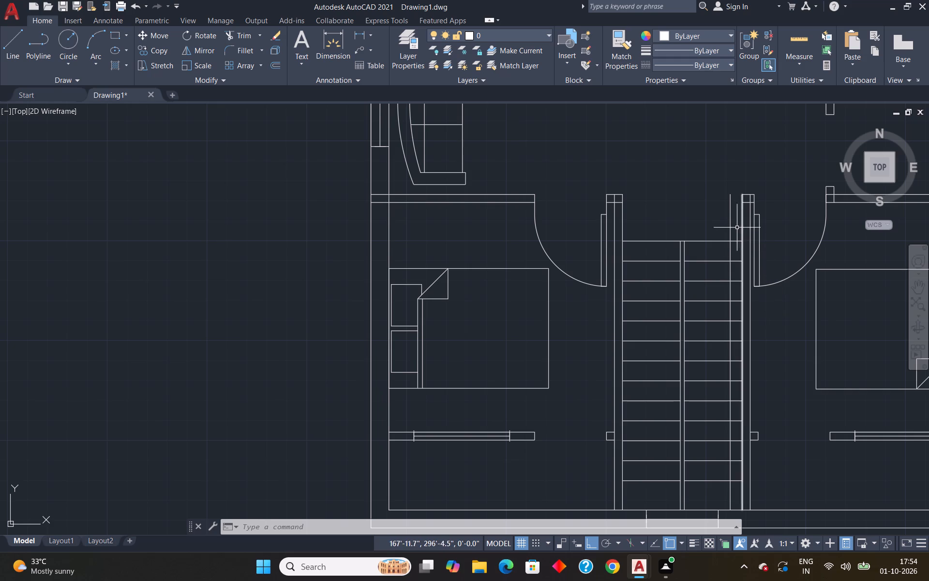
left_click(731, 214)
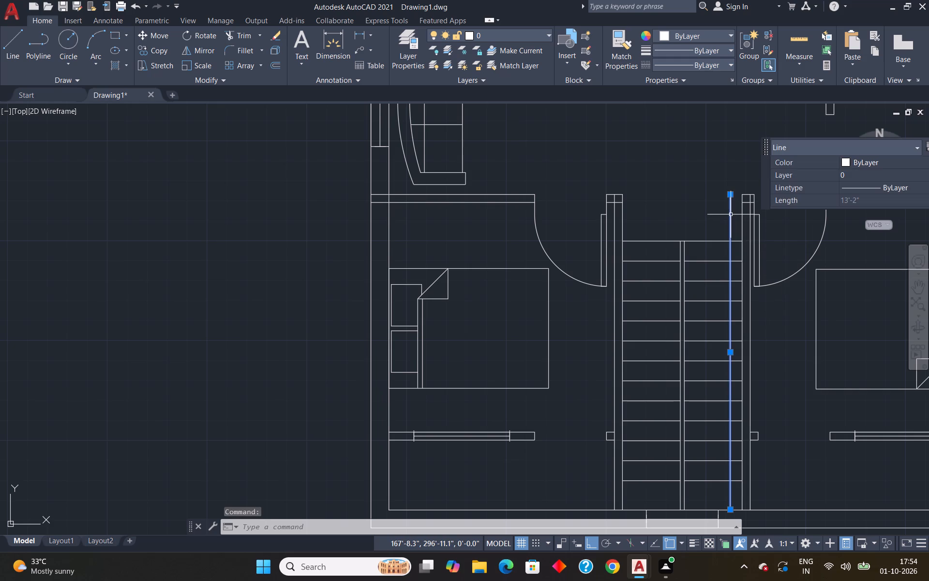
key("Delete")
Rotate the dining set block left of the plan by 90° counterclockwise about its lower-right corner.
scroll(731, 214, "down", 2)
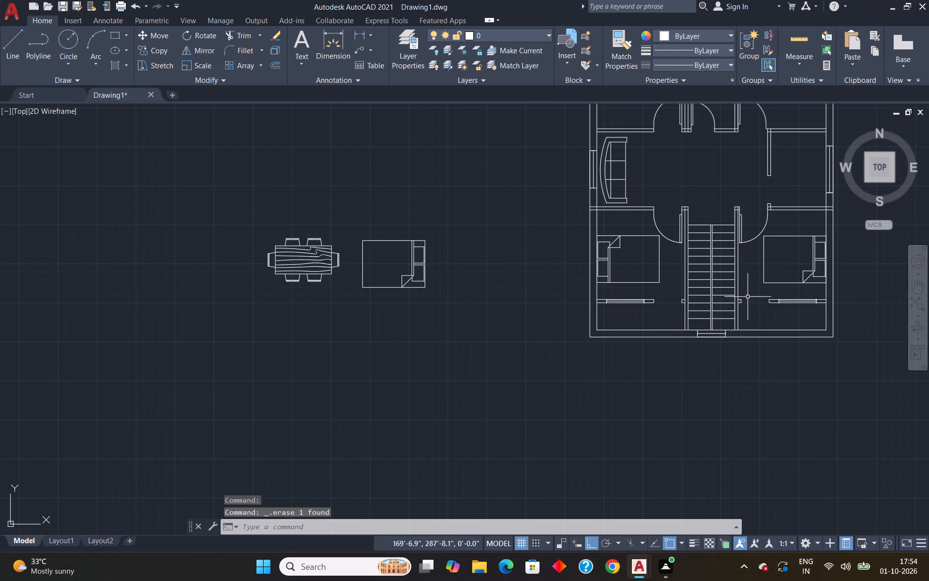
scroll(751, 275, "down", 1)
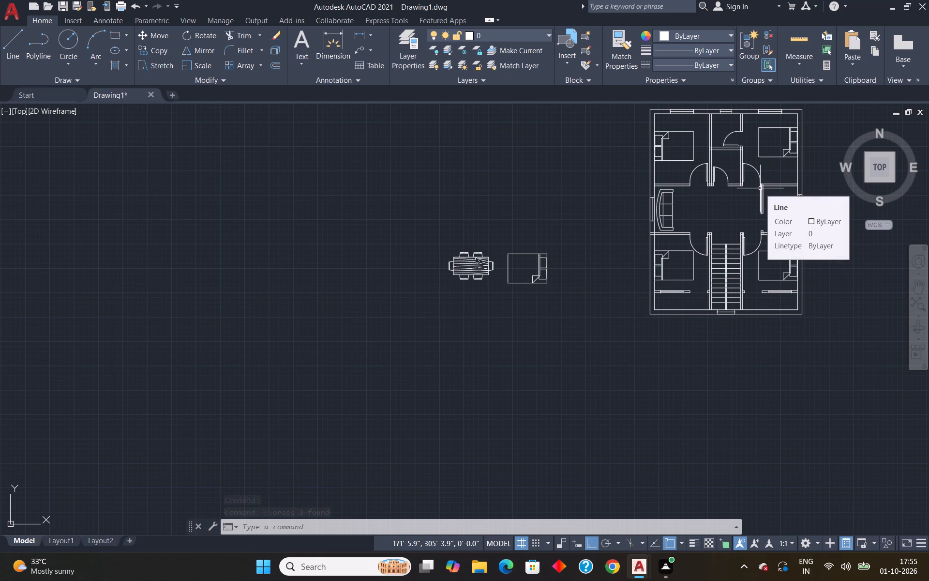
left_click(471, 267)
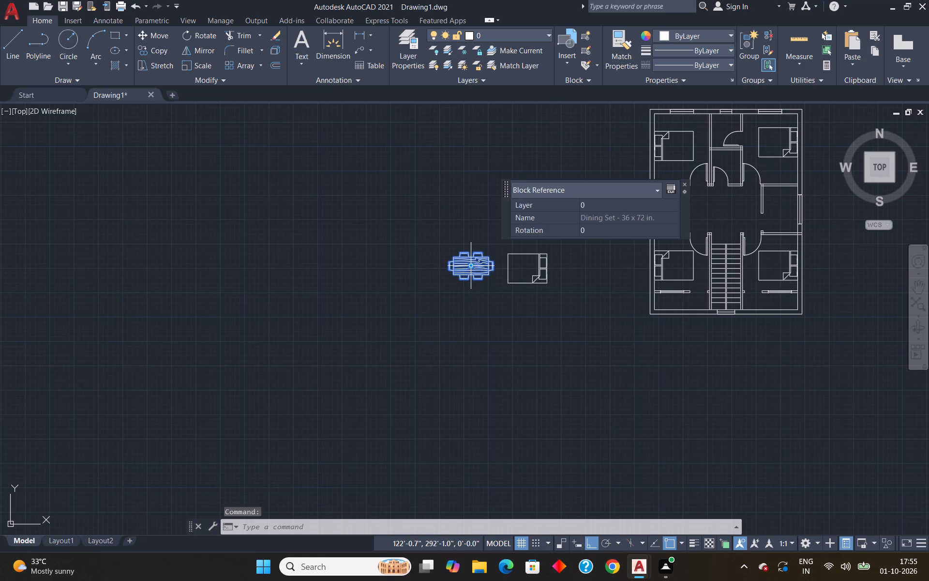
type("ro")
key("Return")
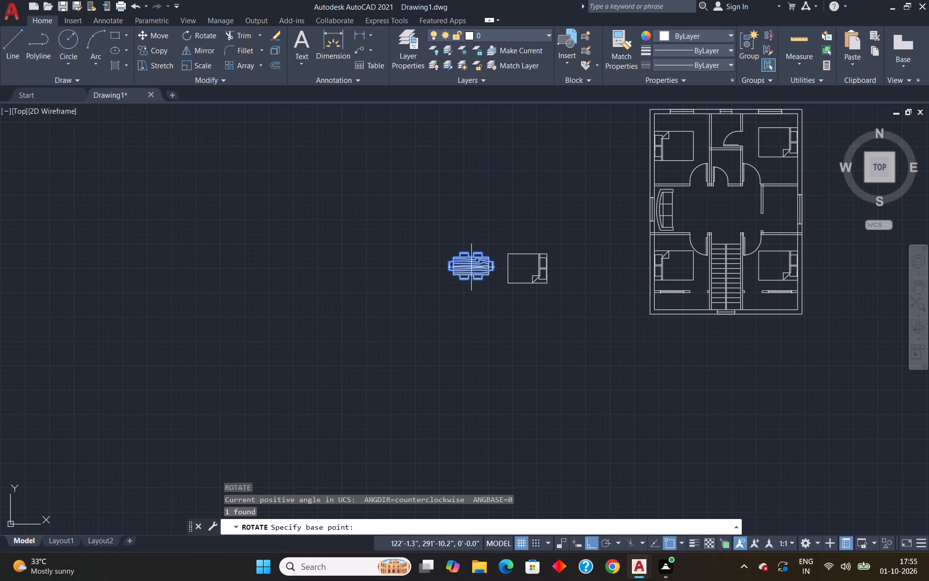
left_click(489, 278)
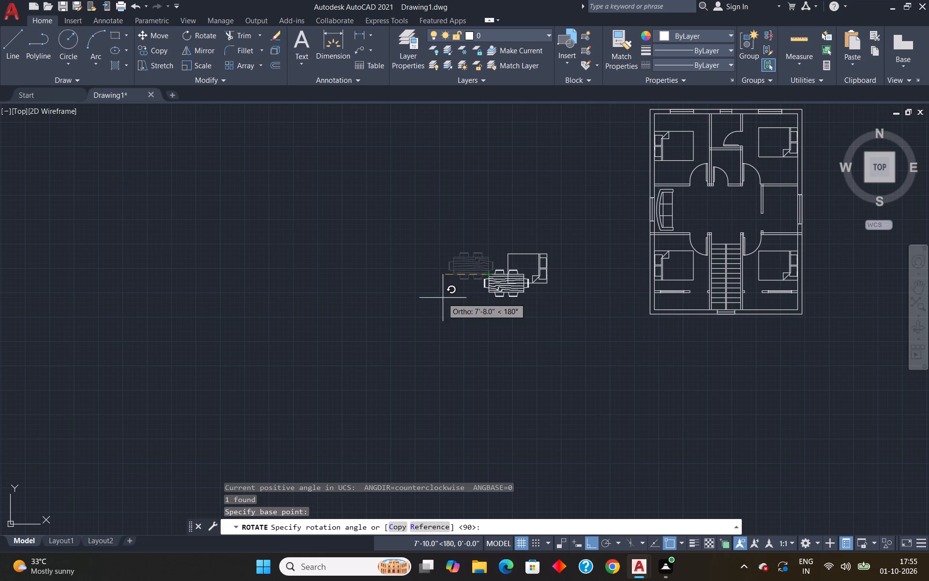
left_click(499, 199)
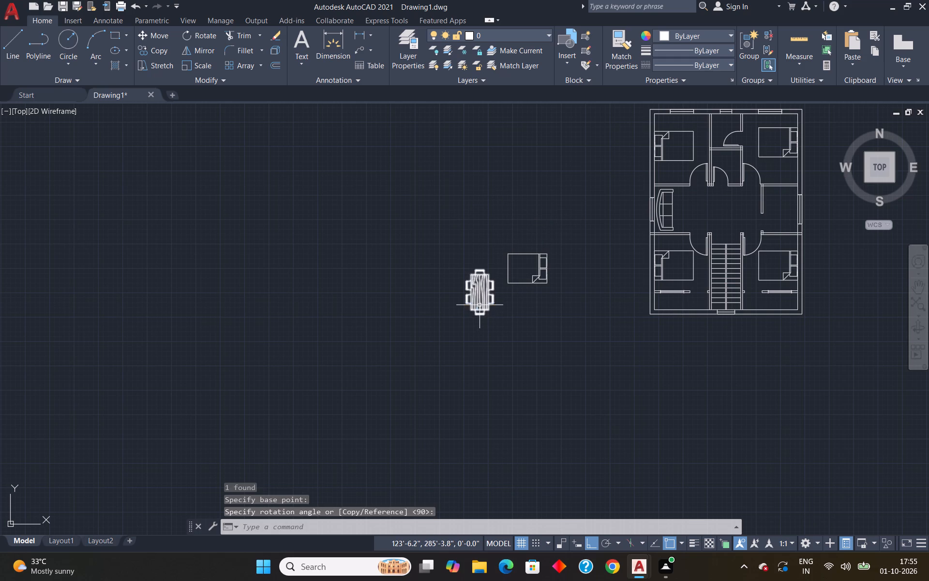
Move the rotated dining set straight right into the plan, over the staircase's right wall.
left_click(479, 305)
key("m")
key("Return")
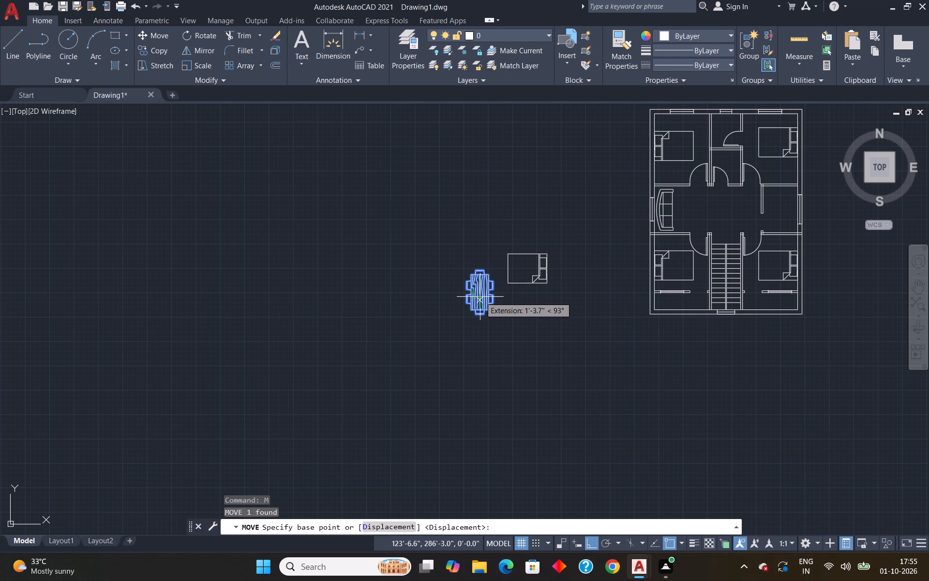
left_click(480, 297)
left_click(740, 211)
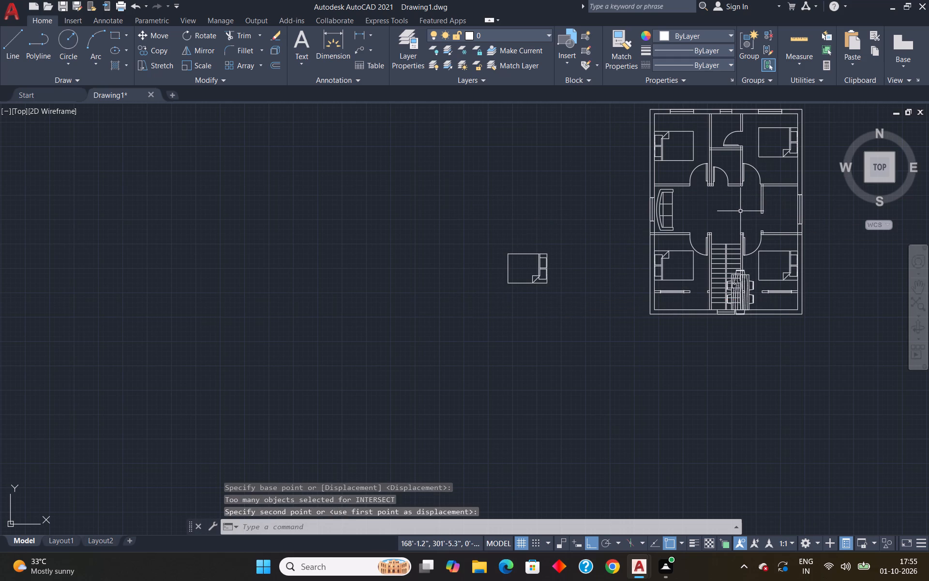
With Ortho off, move the dining set up about 13' from the staircase into the central hall.
left_click(742, 282)
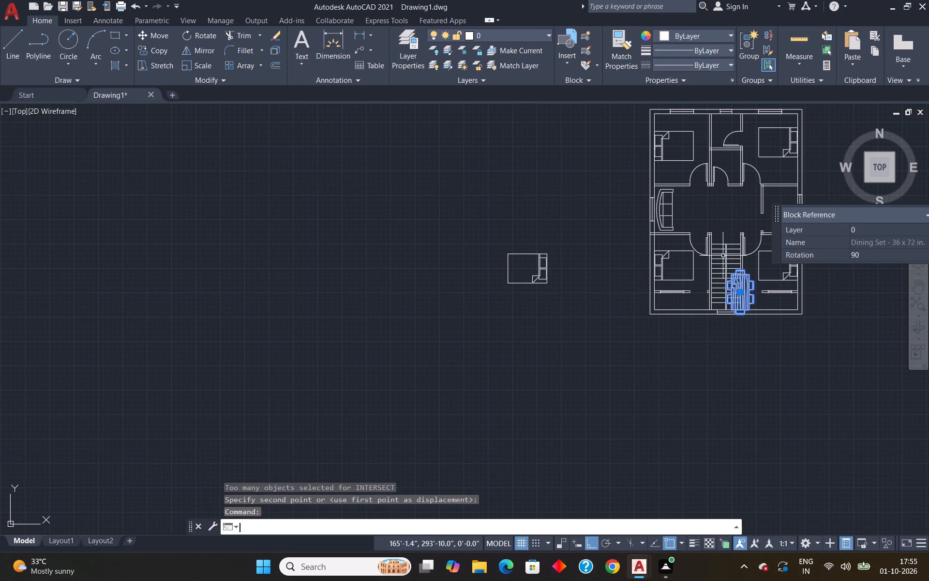
key("m")
key("Return")
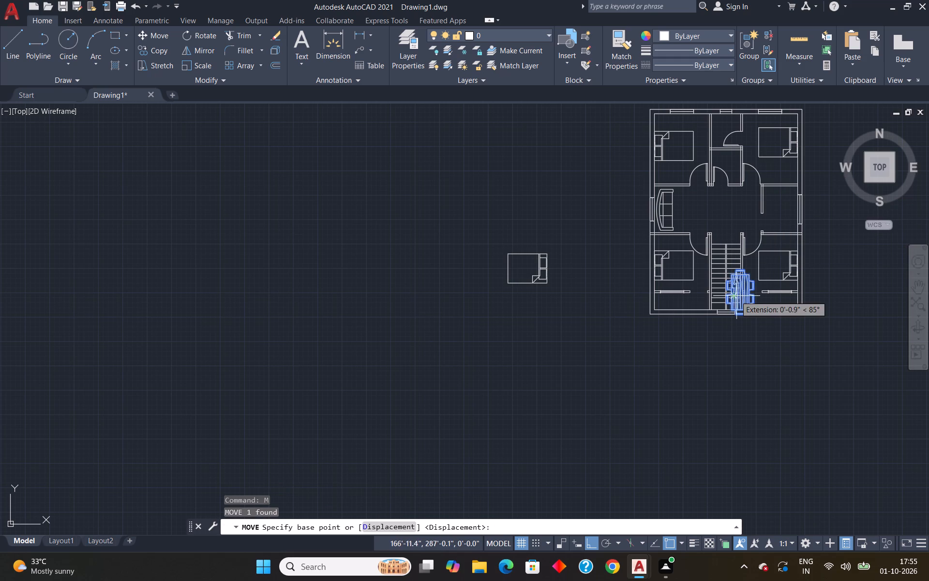
key("F8")
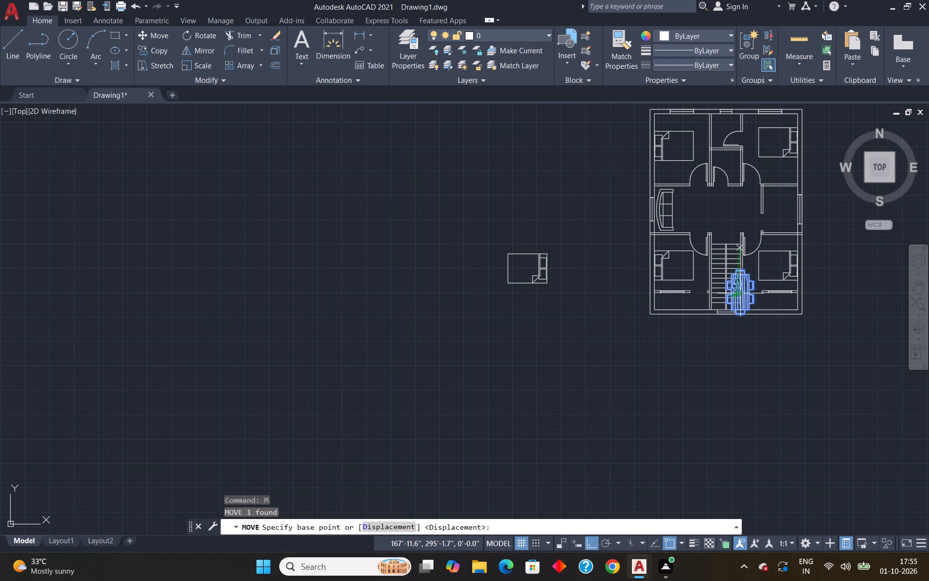
left_click(745, 298)
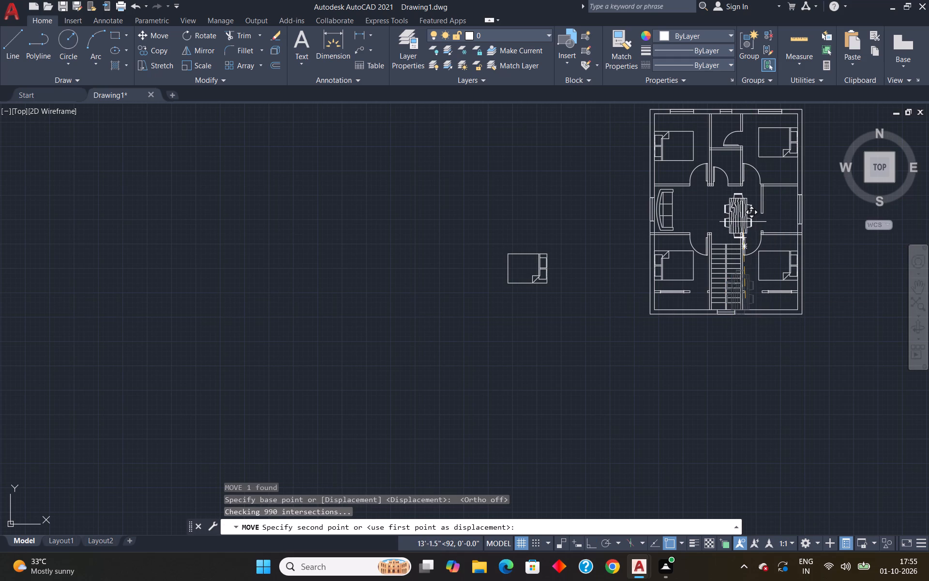
left_click(745, 219)
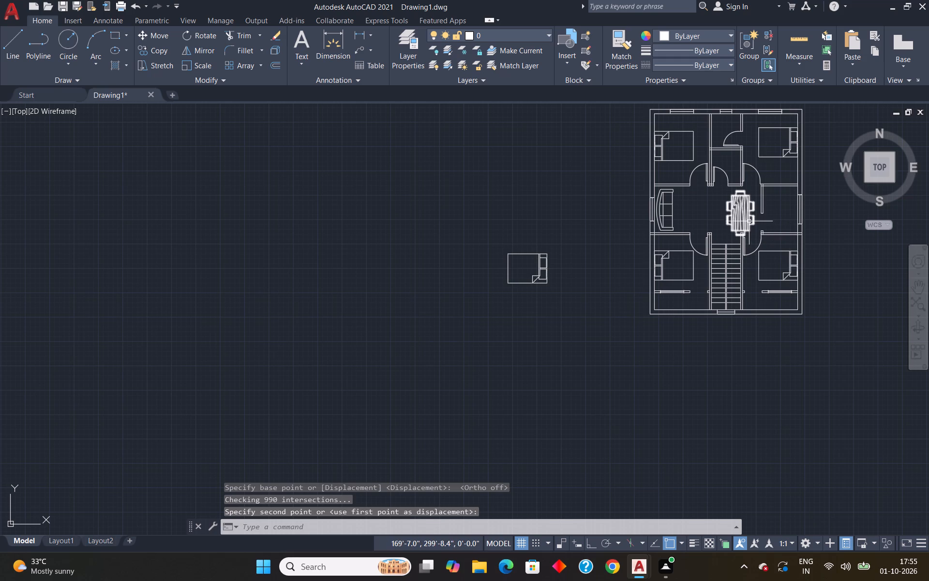
Move the dining set from the central hall left and down onto the upper part of the staircase.
left_click(749, 221)
key("m")
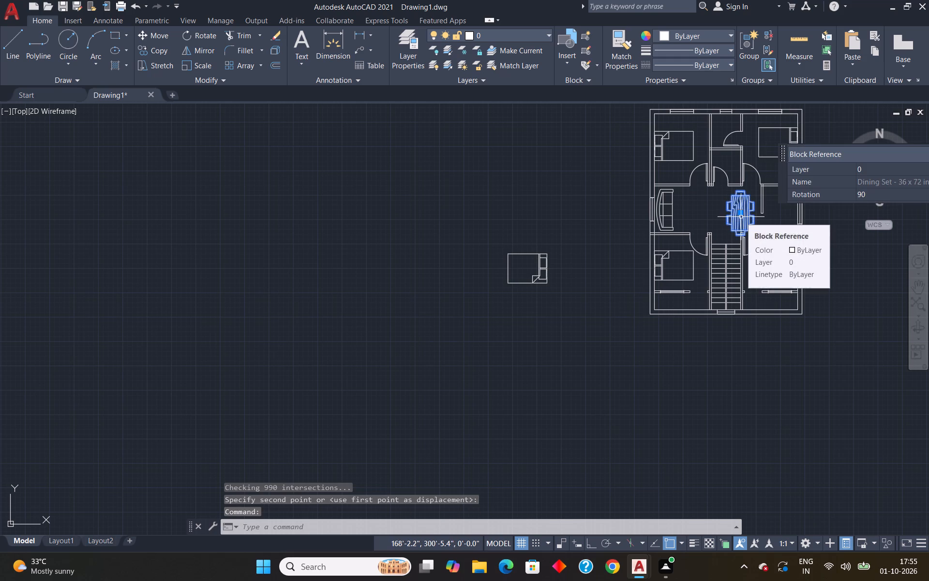
key("Return")
left_click(740, 214)
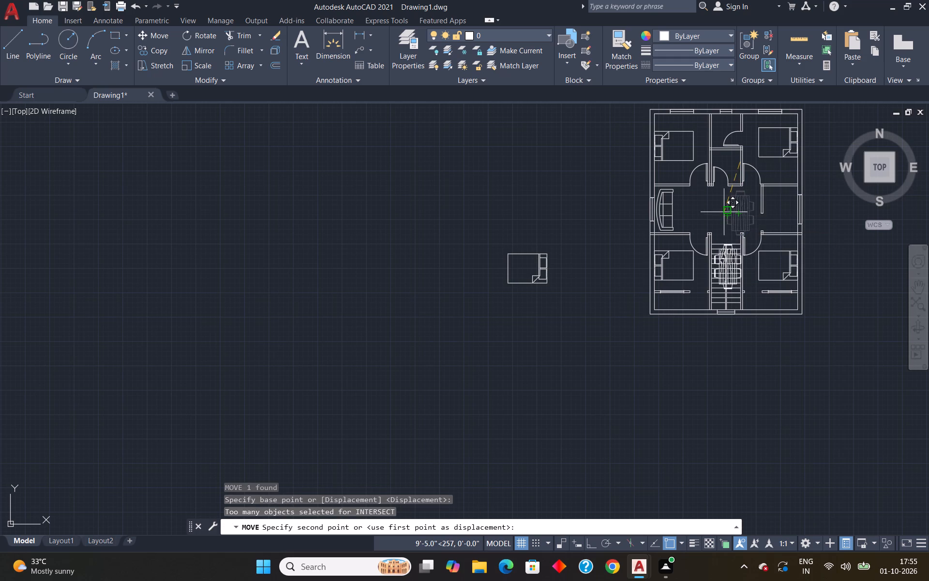
left_click(724, 207)
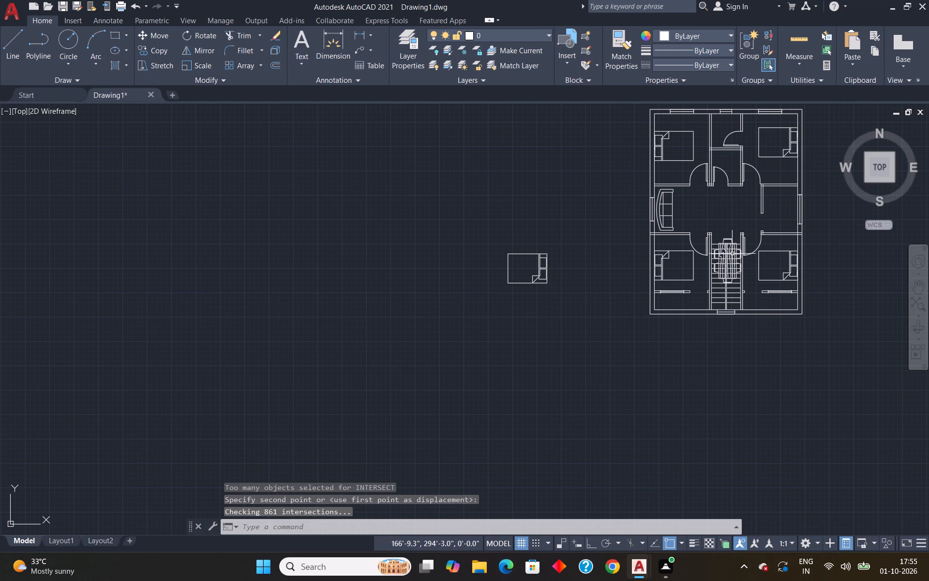
Move the dining set by its top end from the staircase up into the central hall, directly above the stairs.
left_click(732, 254)
key("m")
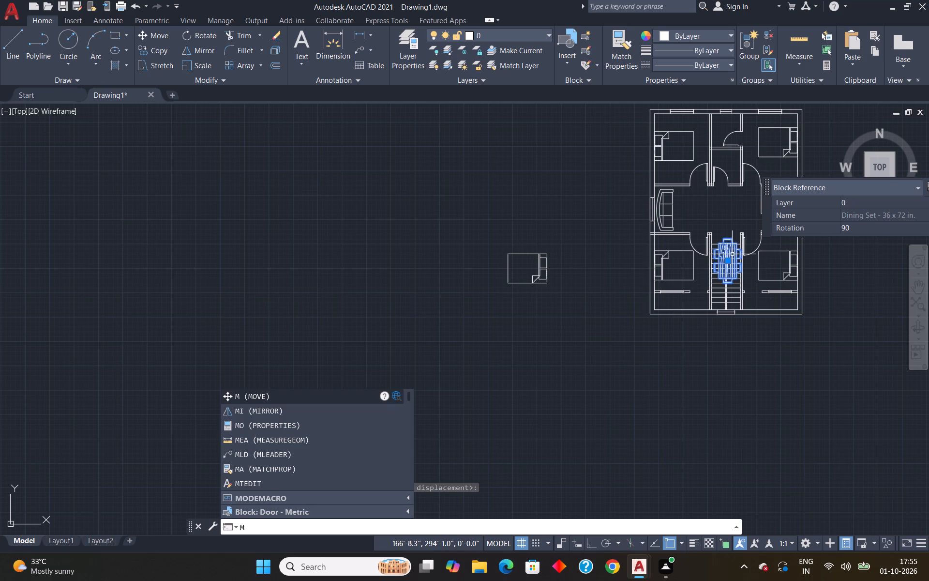
key("Return")
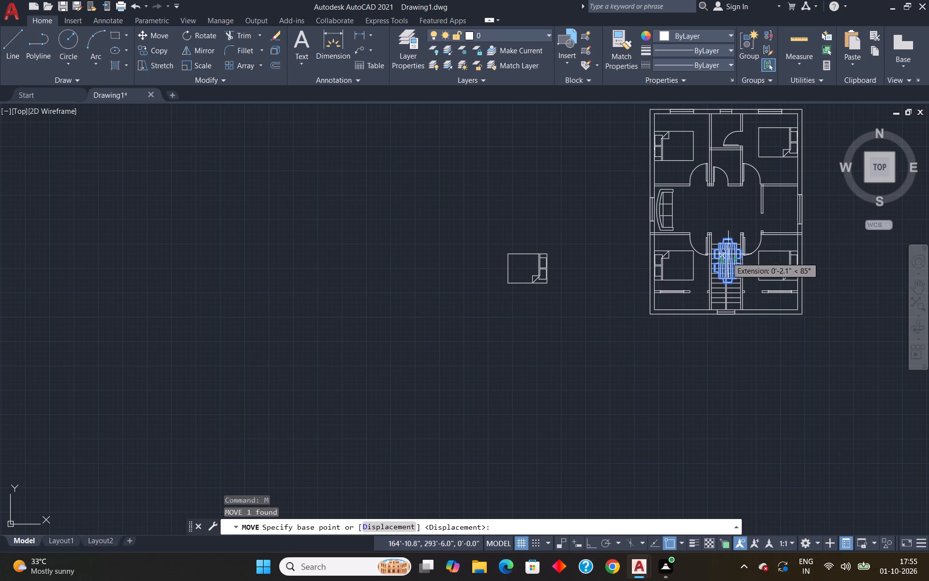
left_click(728, 238)
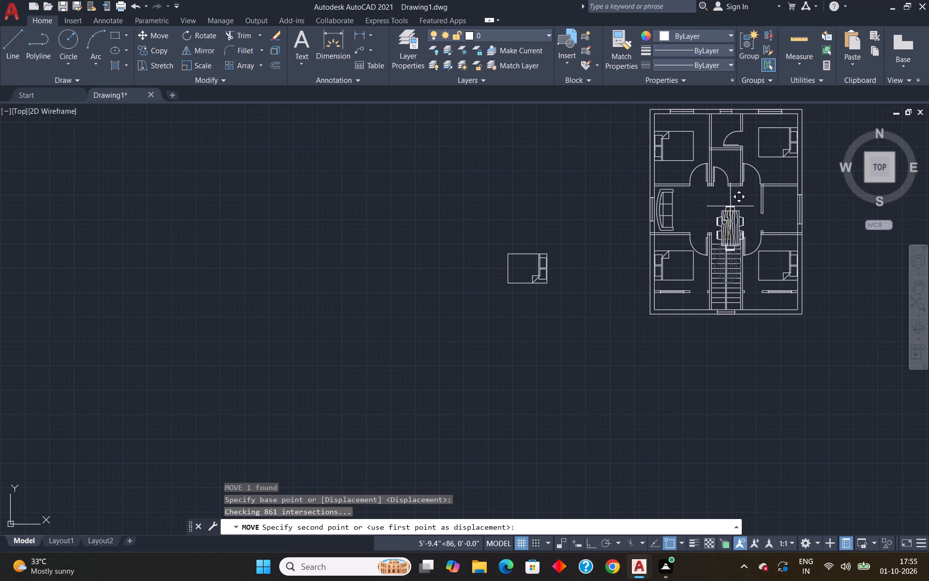
left_click(730, 191)
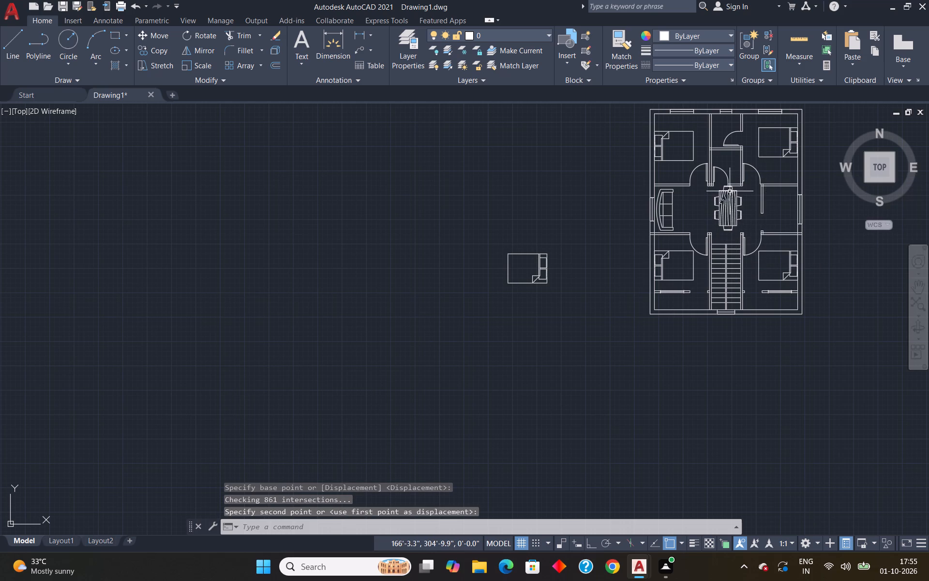
Move the dining set slightly straight down within the central hall, just above the staircase.
left_click(738, 214)
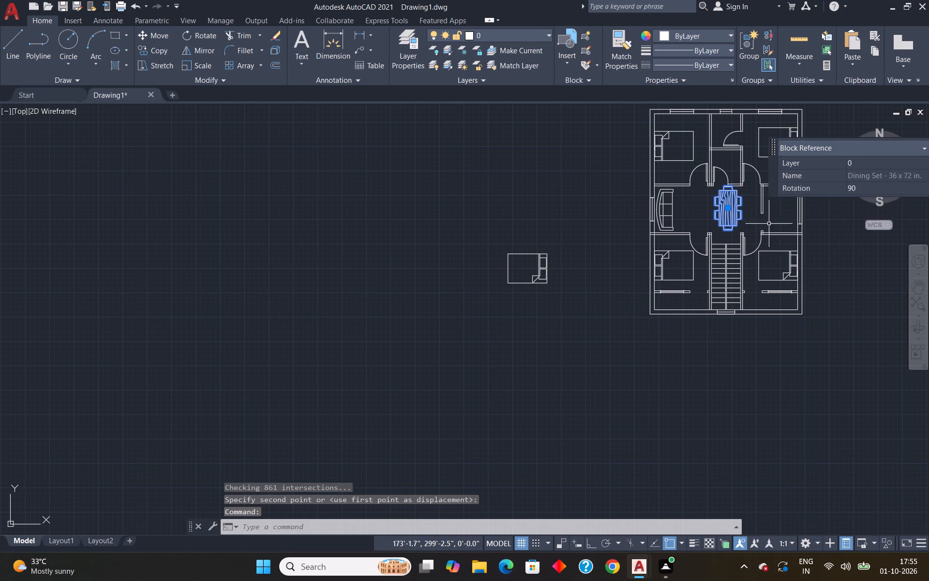
key("m")
key("Return")
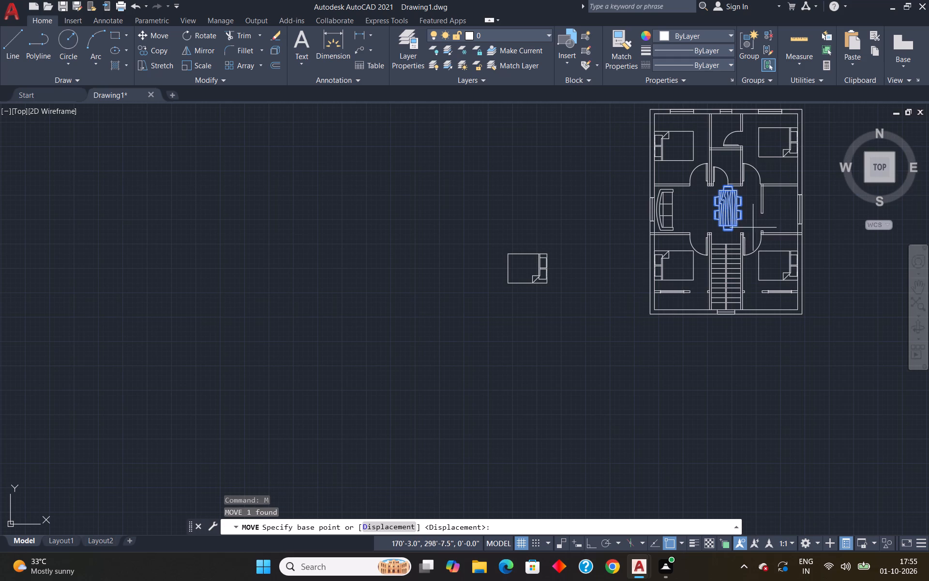
left_click(728, 214)
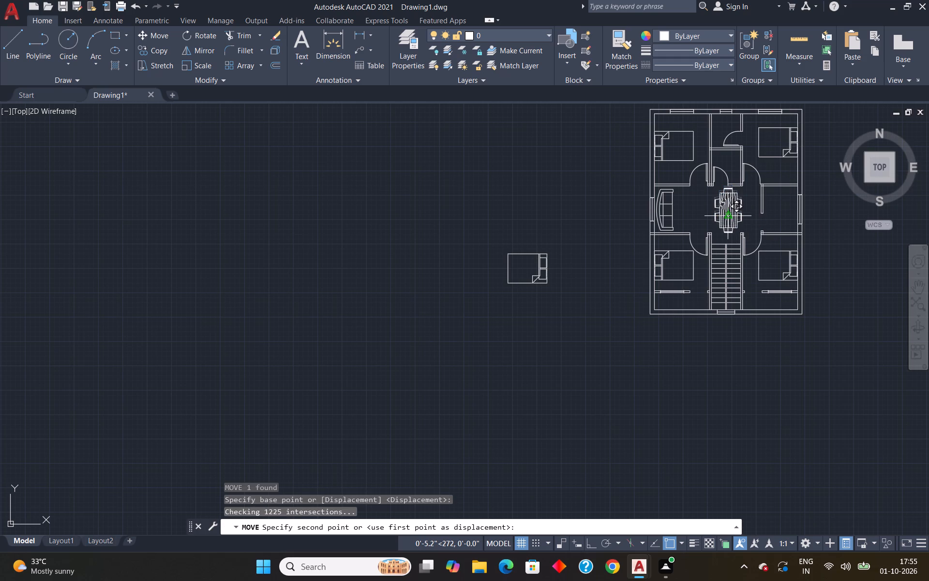
left_click(727, 218)
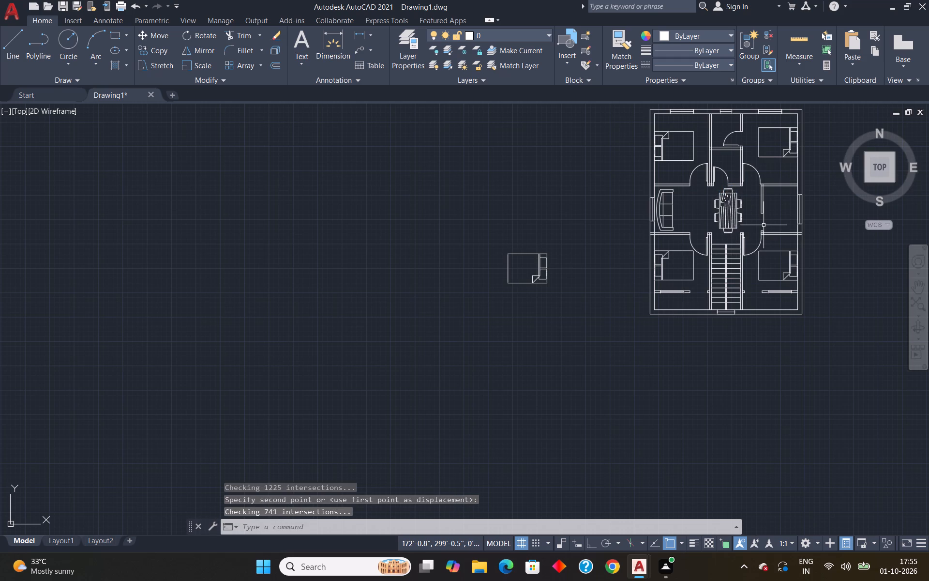
key("Escape")
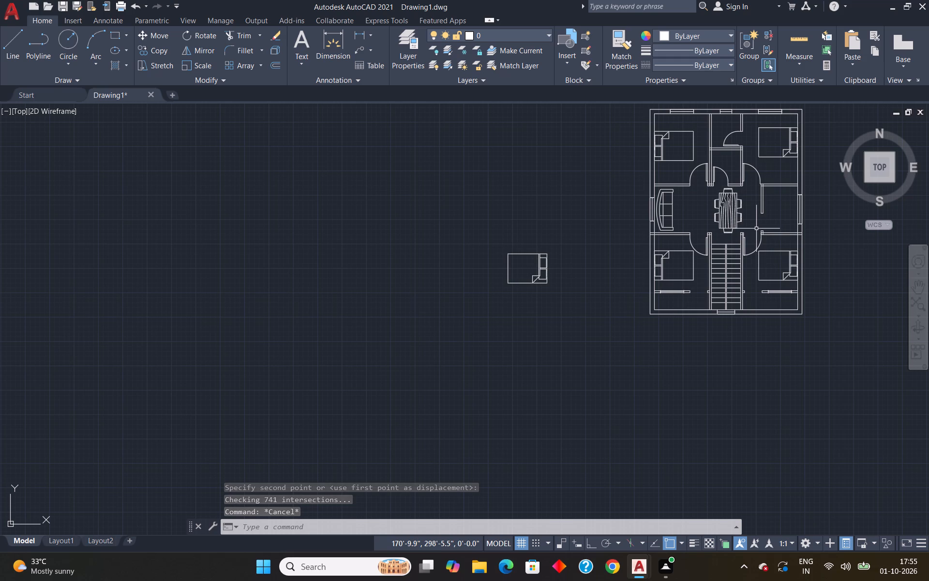
Scale the dining set by reference from the table's upper-left corner, making the tabletop width 2'6".
scroll(741, 203, "up", 1)
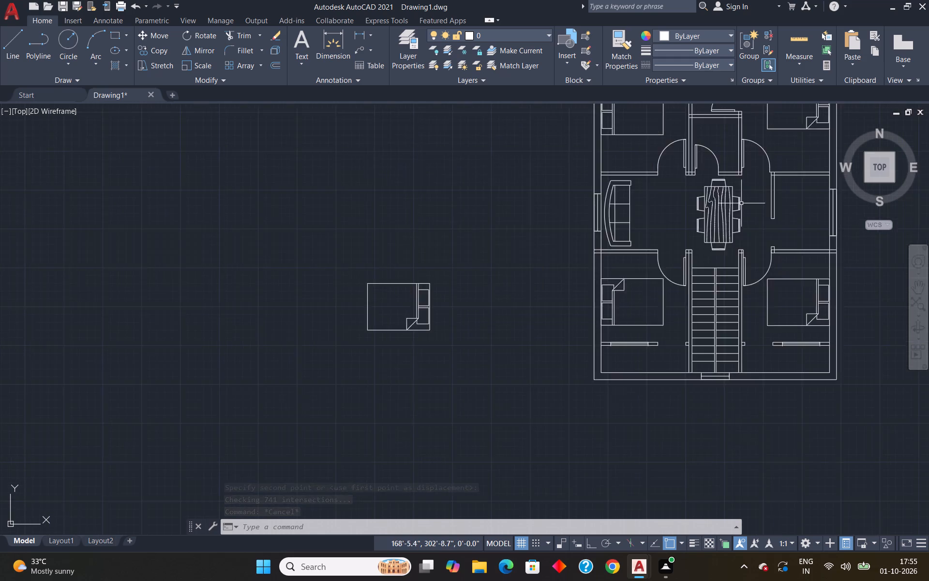
scroll(741, 203, "up", 2)
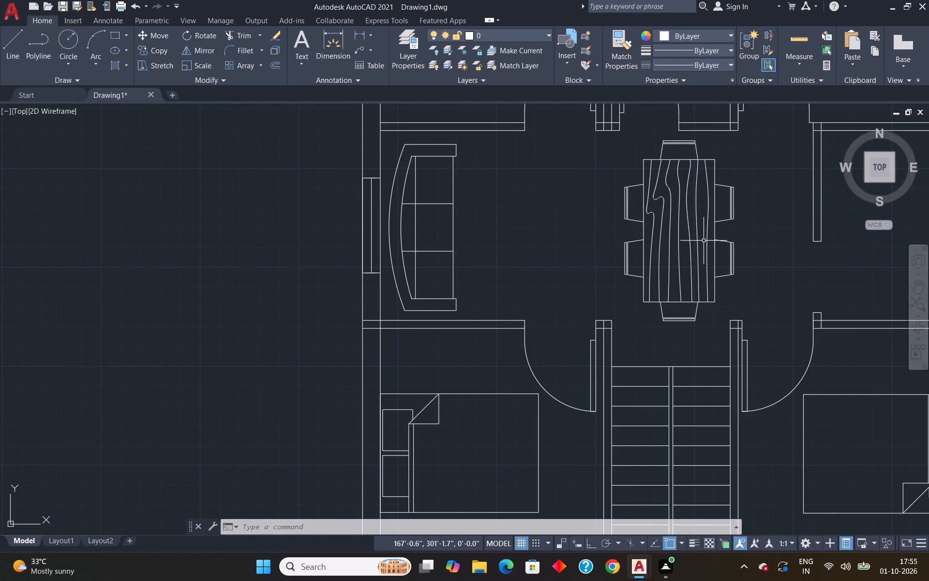
left_click(673, 224)
left_click(700, 252)
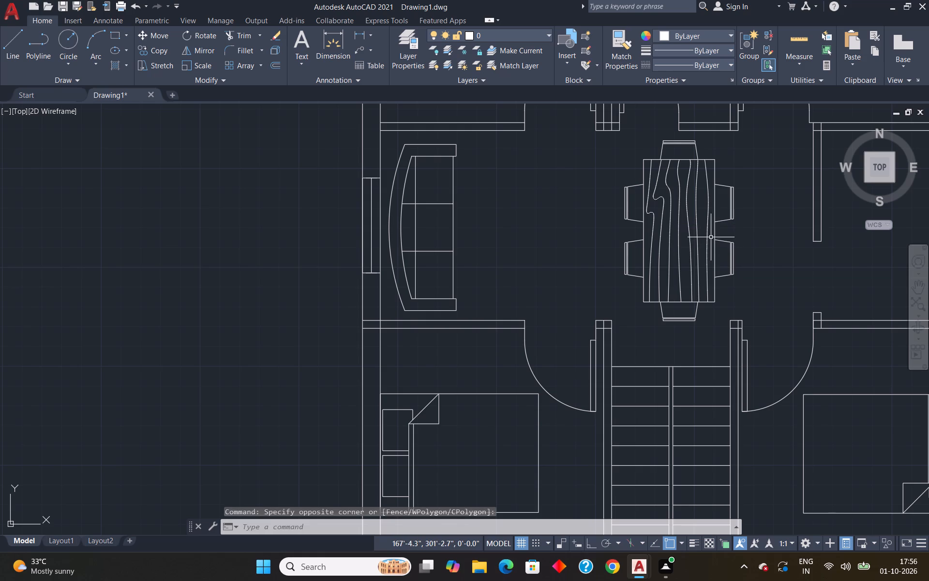
left_click(716, 241)
type("sc")
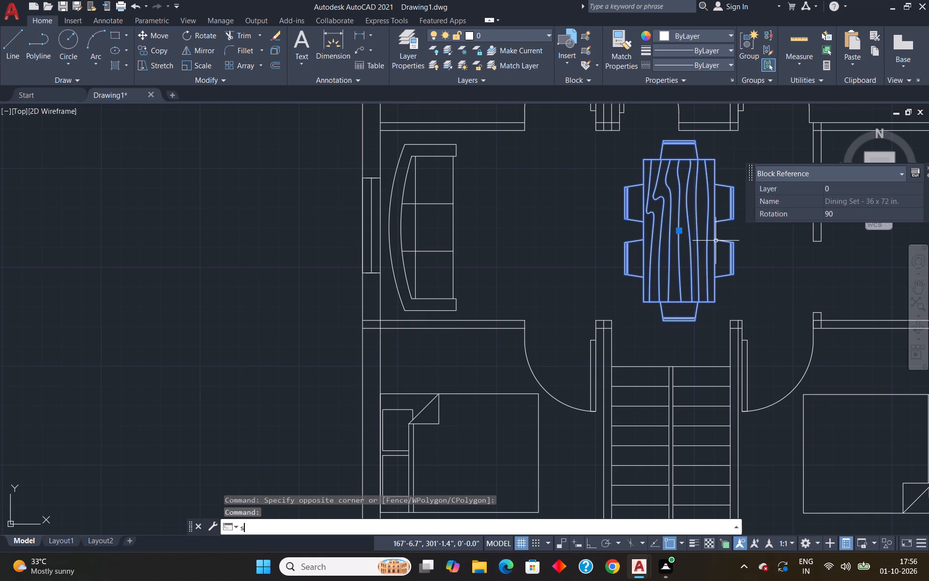
key("Return")
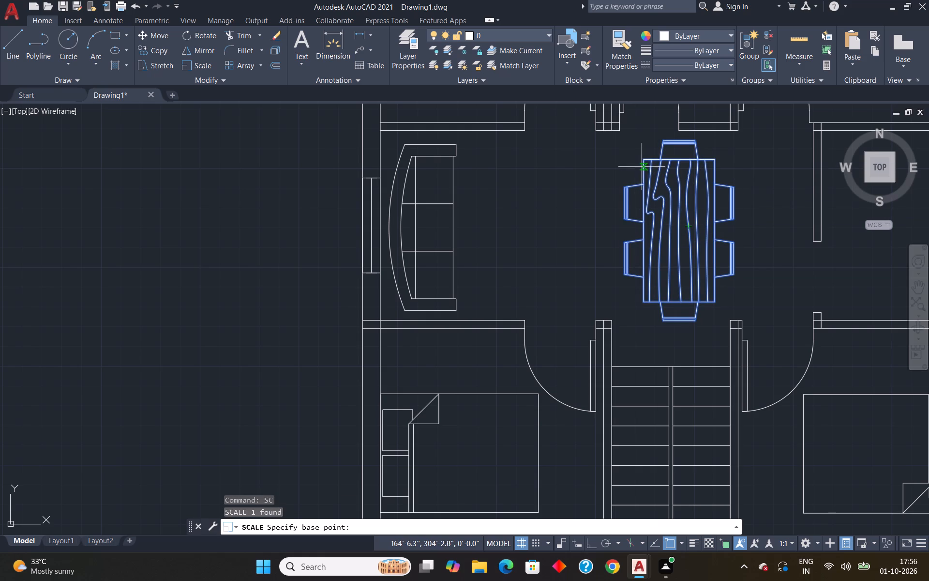
left_click(642, 162)
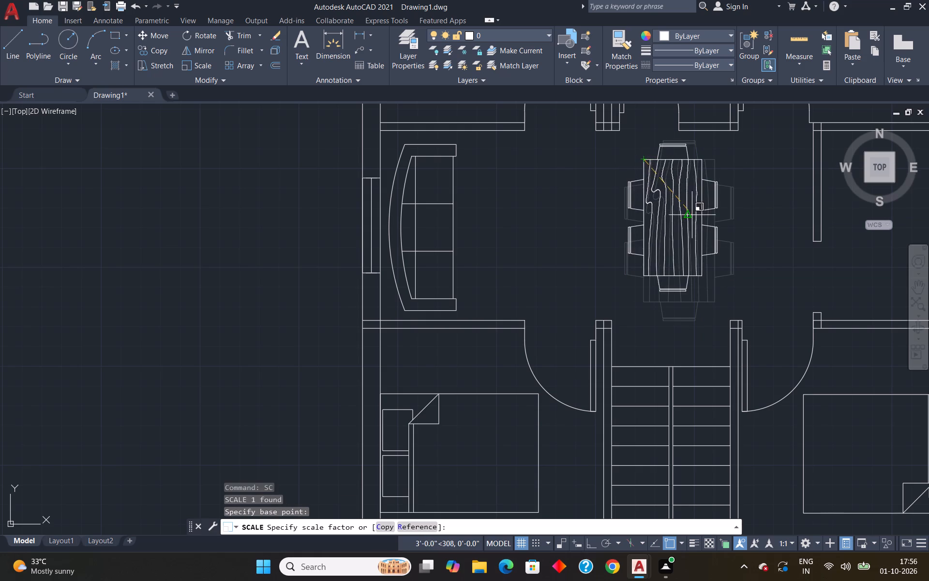
key("r")
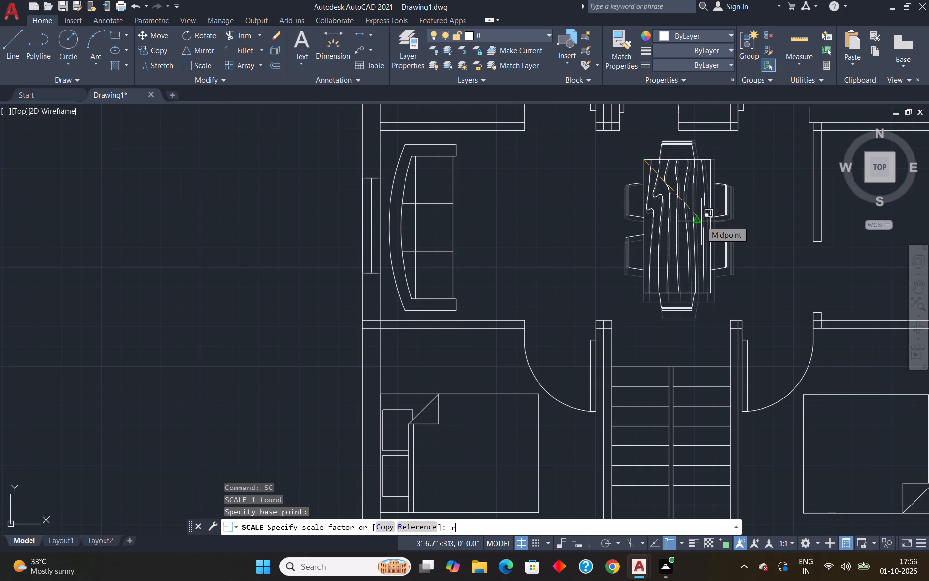
key("Return")
left_click(644, 162)
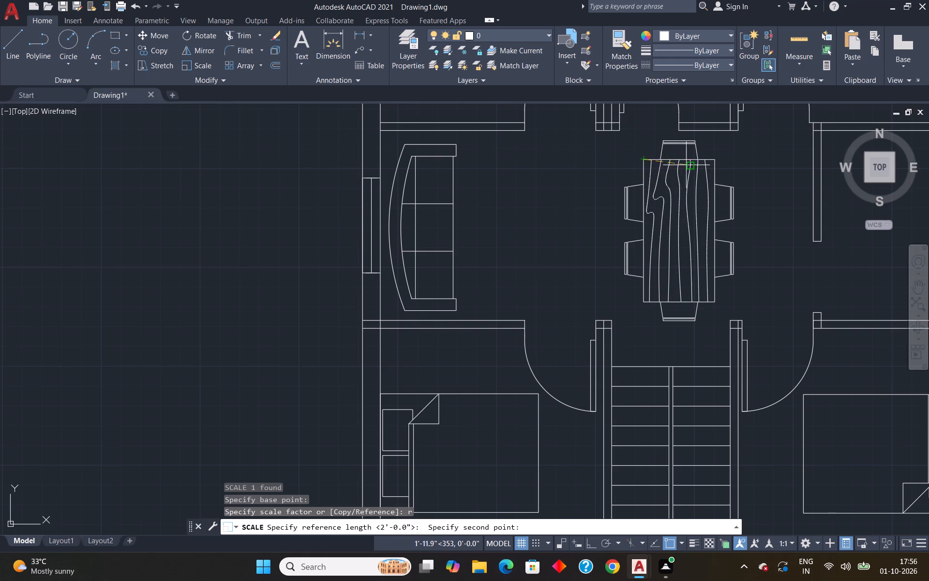
left_click(715, 160)
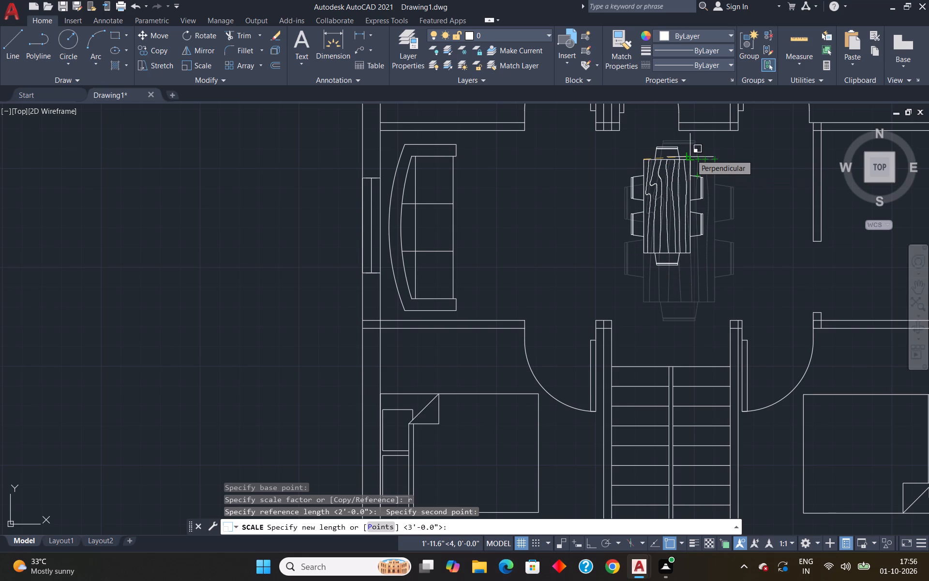
key("2")
type("'6")
key("shift+quotedbl")
key("Return")
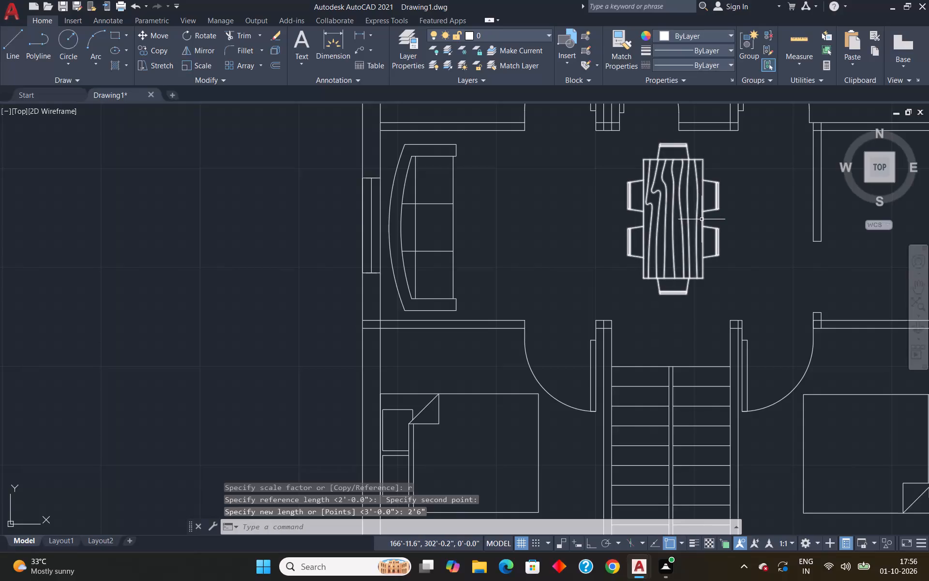
Move the scaled dining set right across the central hall, close to the short partition wall of the right-hand room.
left_click(702, 219)
key("m")
key("Return")
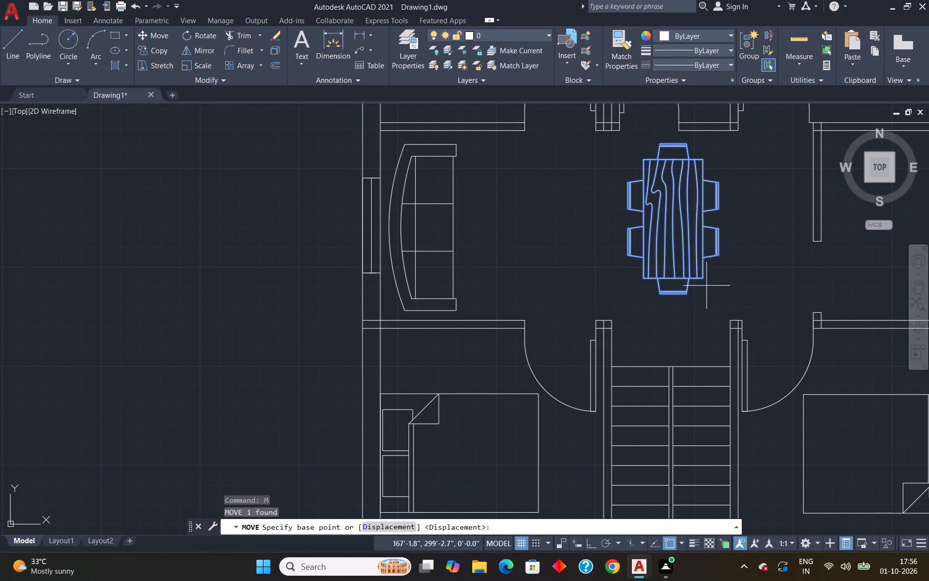
left_click(670, 219)
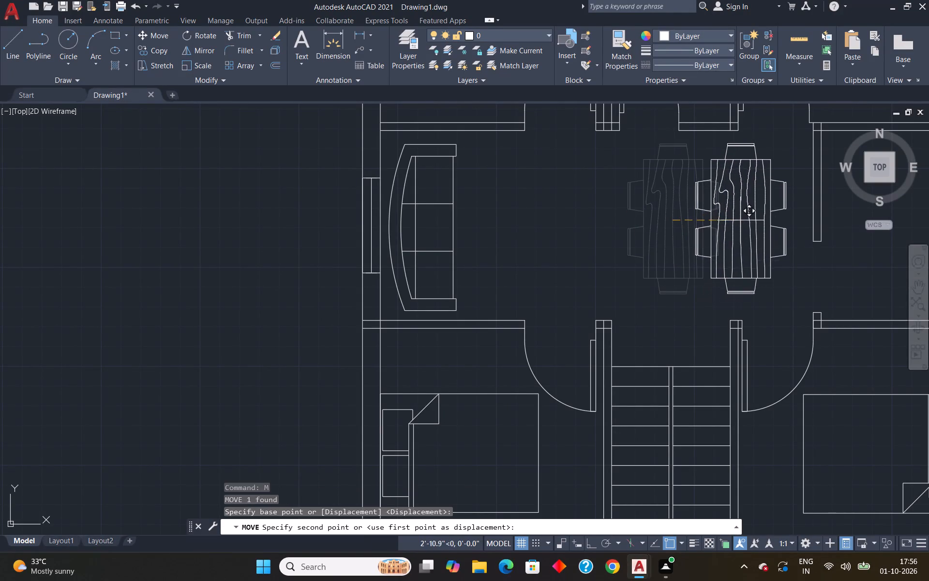
left_click(756, 218)
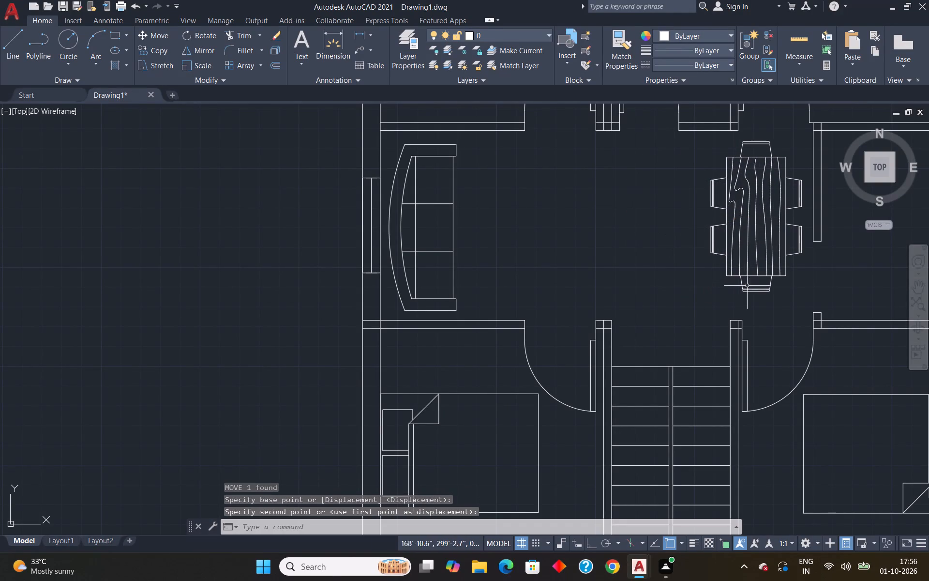
Examine the furnished floor plan and the blocks still lying outside it.
scroll(720, 244, "down", 3)
scroll(776, 237, "up", 2)
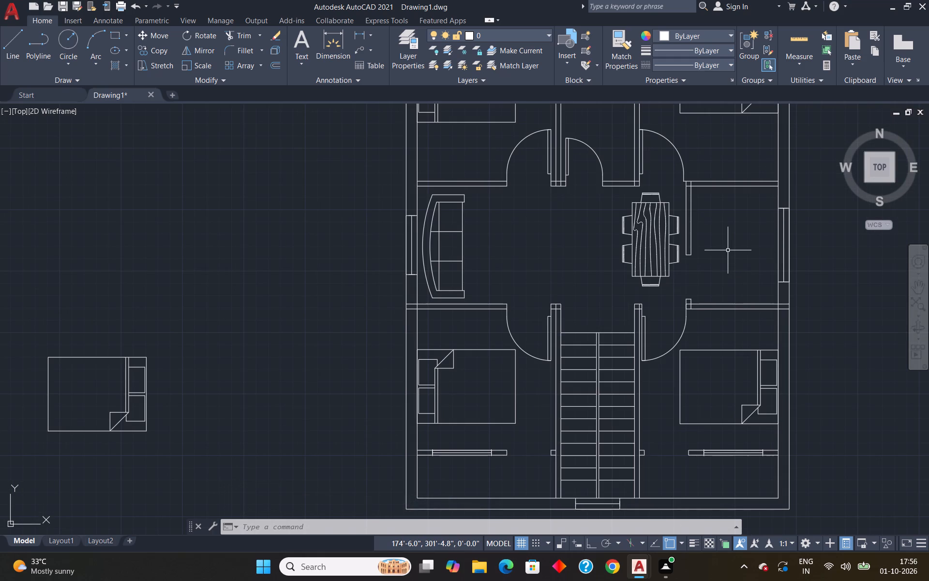
scroll(724, 262, "down", 1)
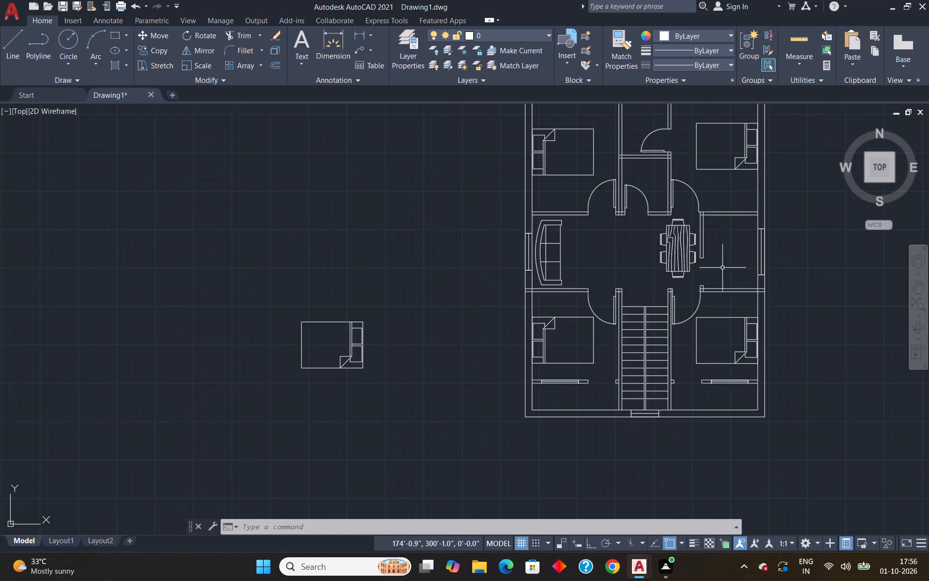
scroll(722, 268, "down", 1)
scroll(712, 337, "up", 2)
scroll(712, 337, "down", 4)
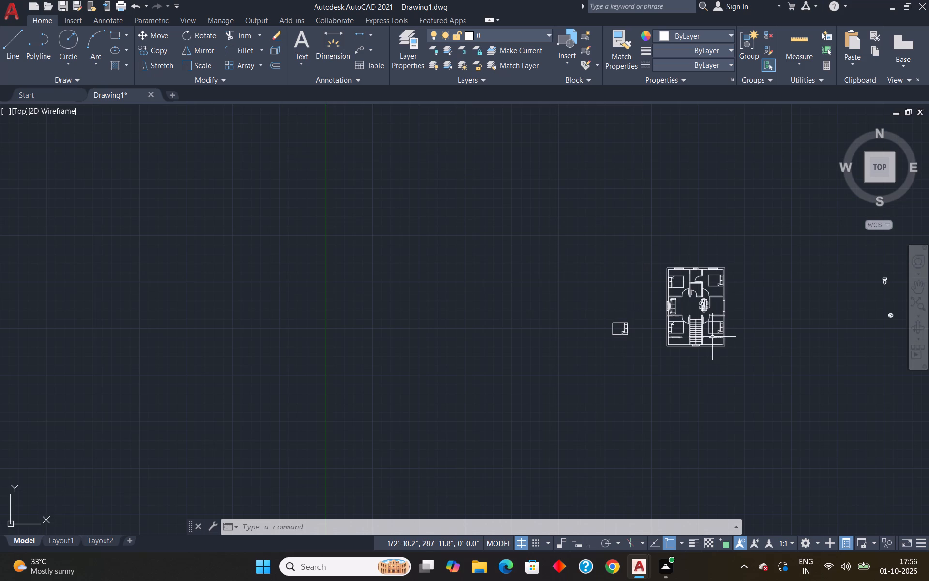
scroll(709, 315, "up", 3)
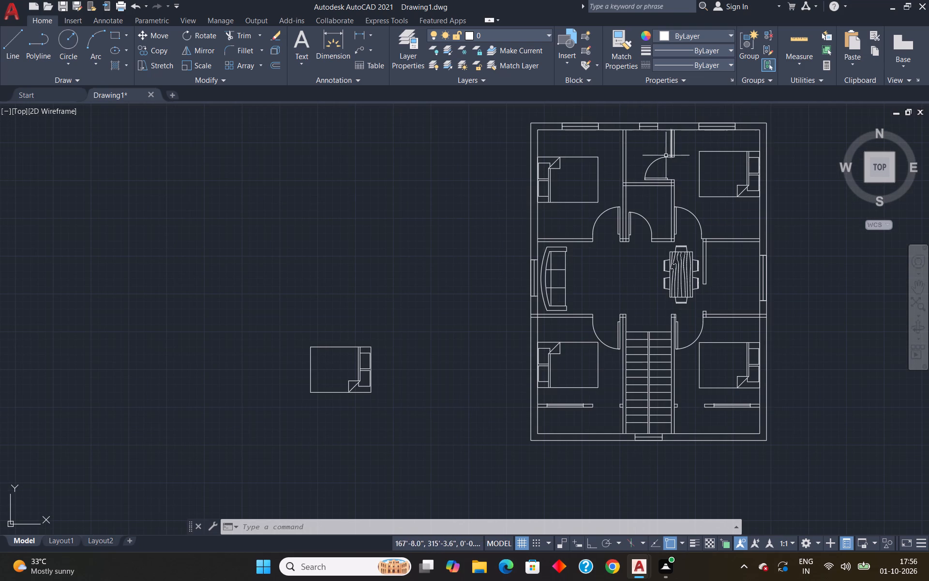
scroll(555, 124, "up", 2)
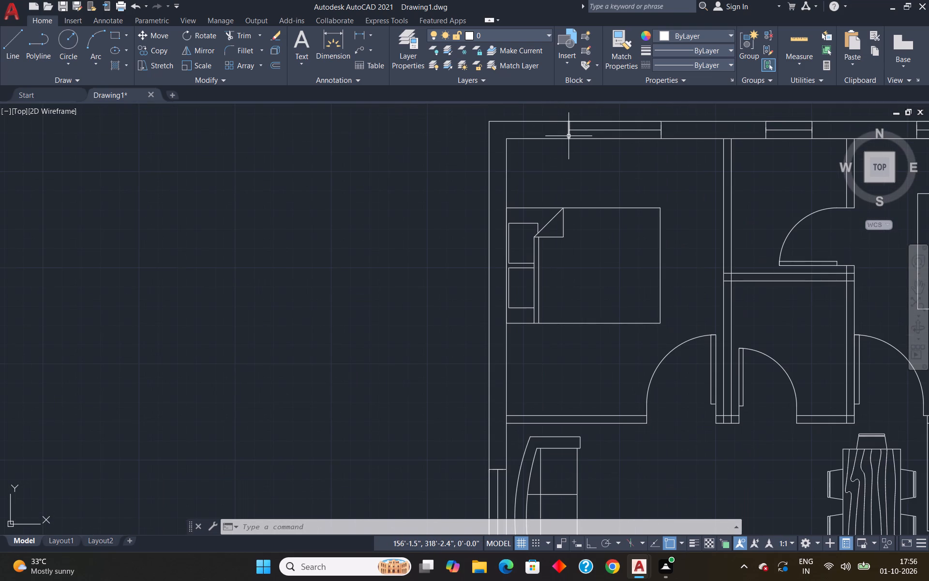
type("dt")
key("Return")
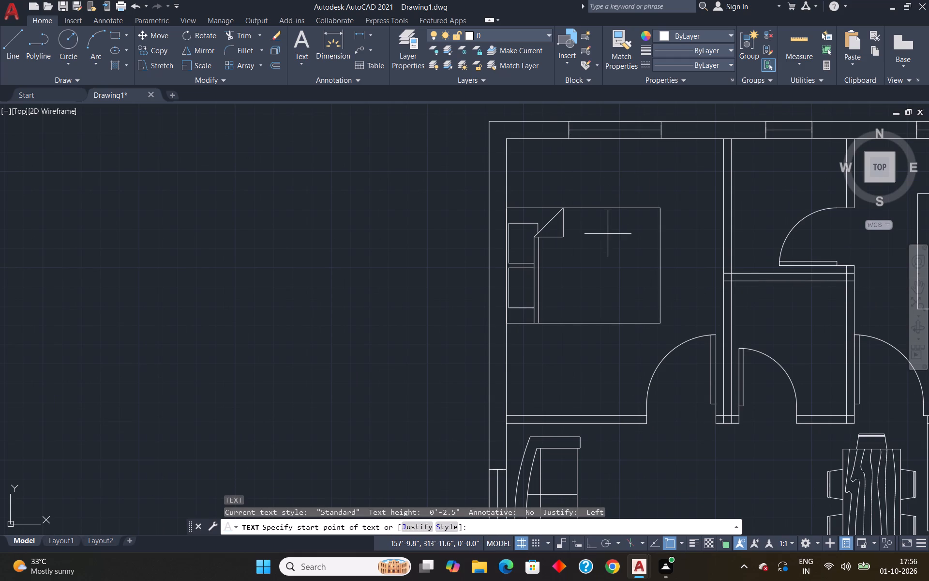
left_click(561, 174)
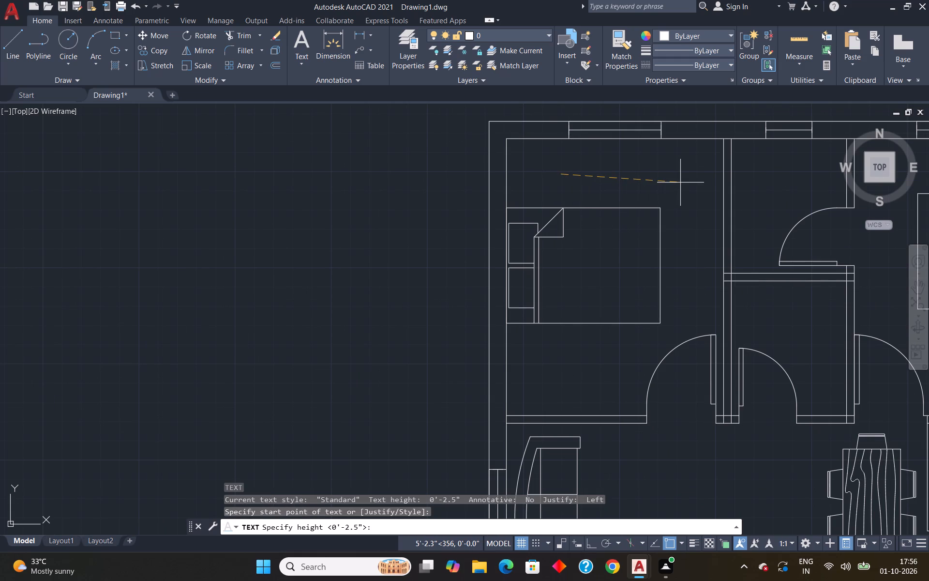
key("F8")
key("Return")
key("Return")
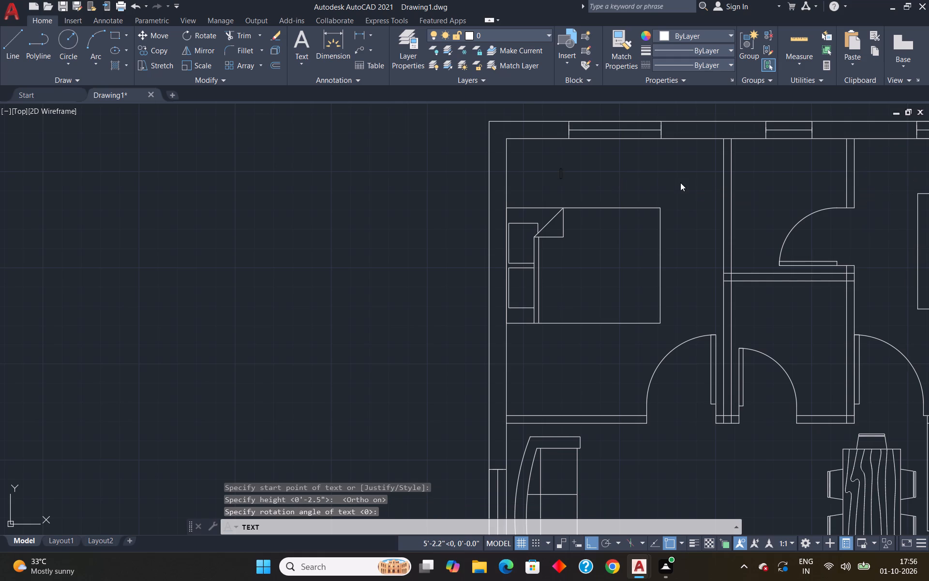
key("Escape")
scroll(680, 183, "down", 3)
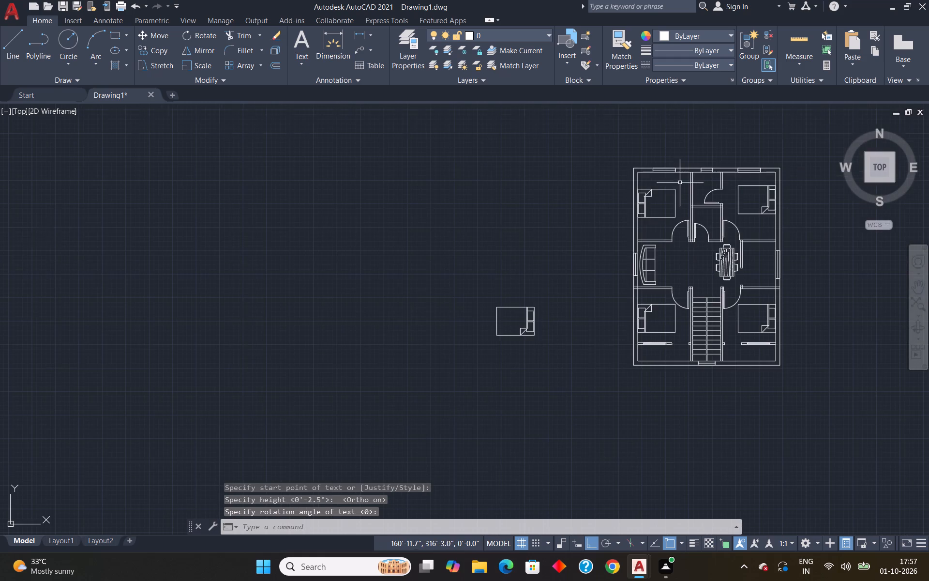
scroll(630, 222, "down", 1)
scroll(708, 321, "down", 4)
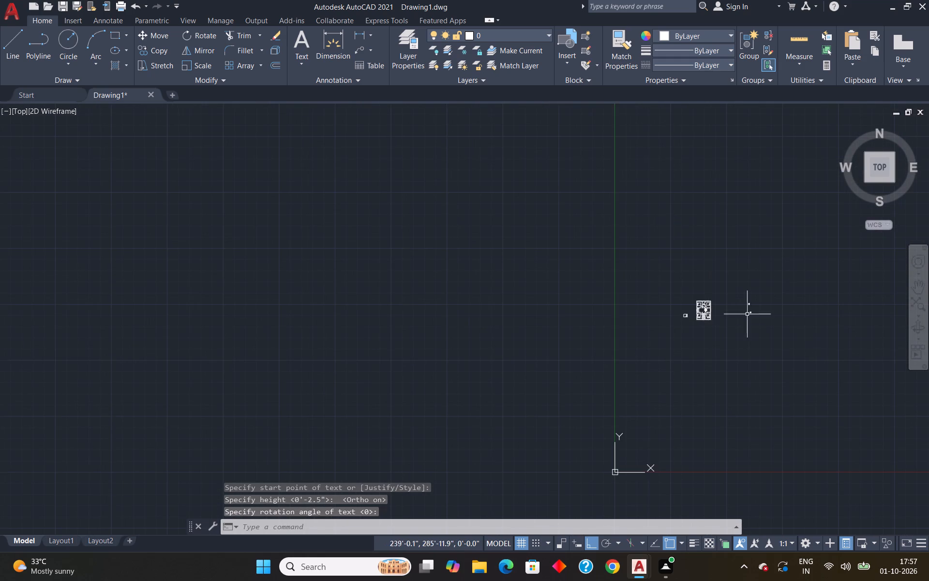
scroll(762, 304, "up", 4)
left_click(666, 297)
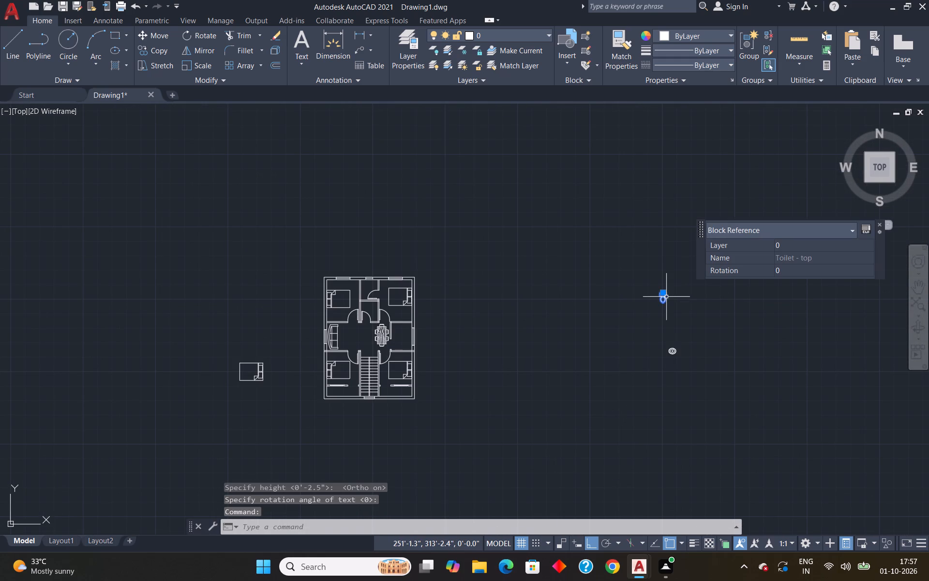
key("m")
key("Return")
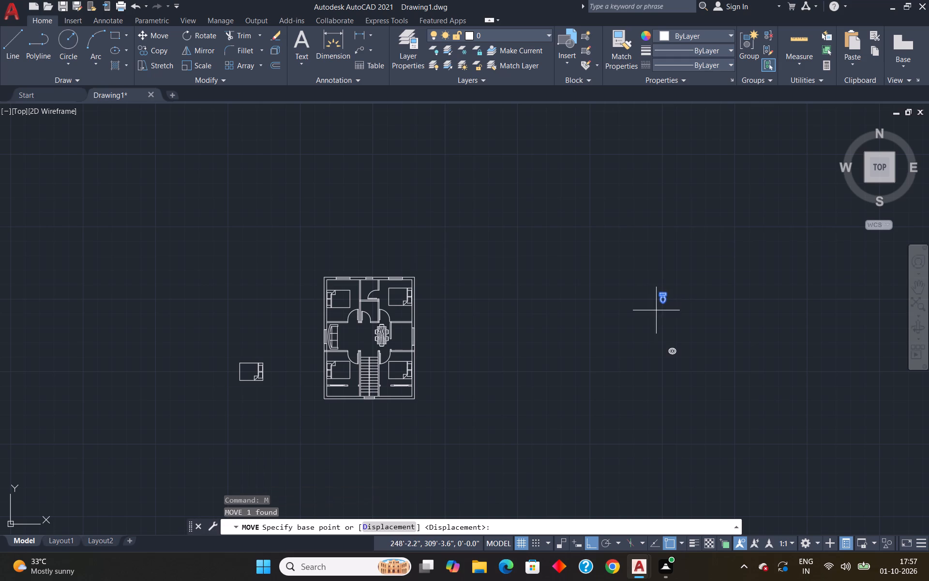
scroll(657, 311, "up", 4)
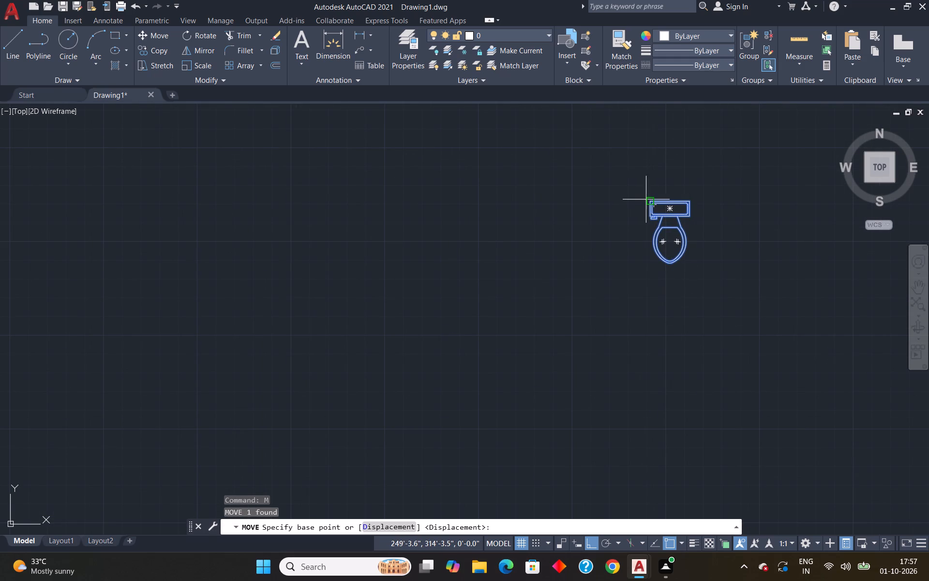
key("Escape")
Rotate the toilet block 90° about the upper-left corner of its tank.
left_click(664, 213)
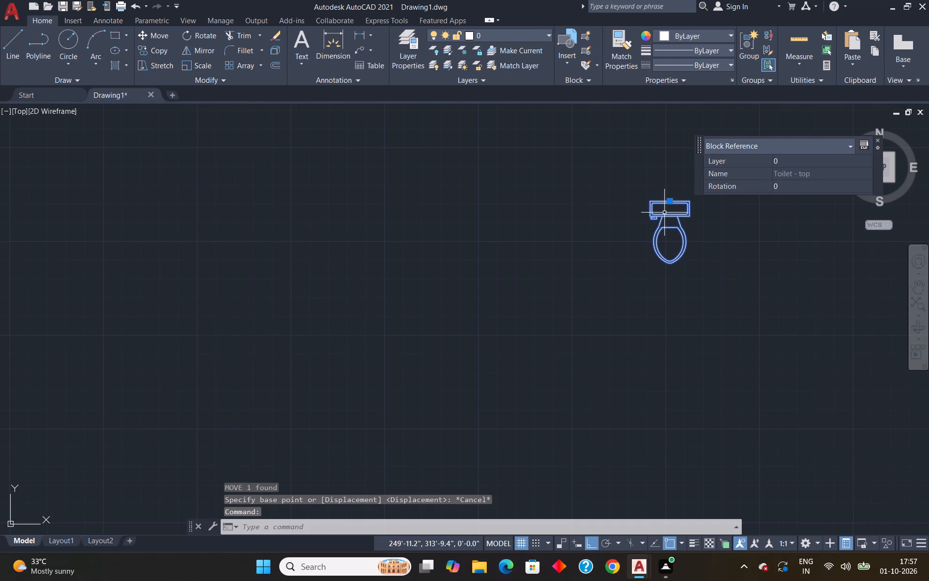
type("ro")
key("Return")
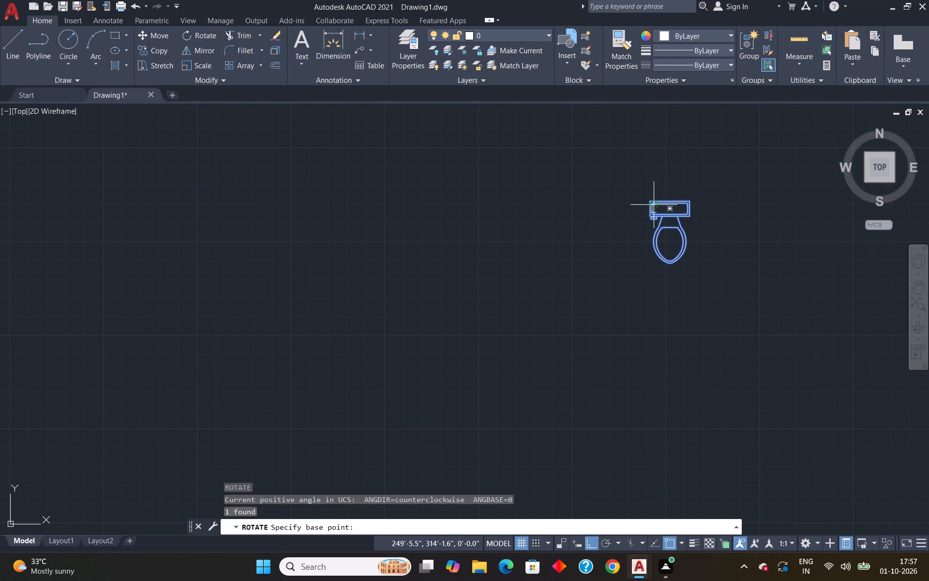
left_click(650, 202)
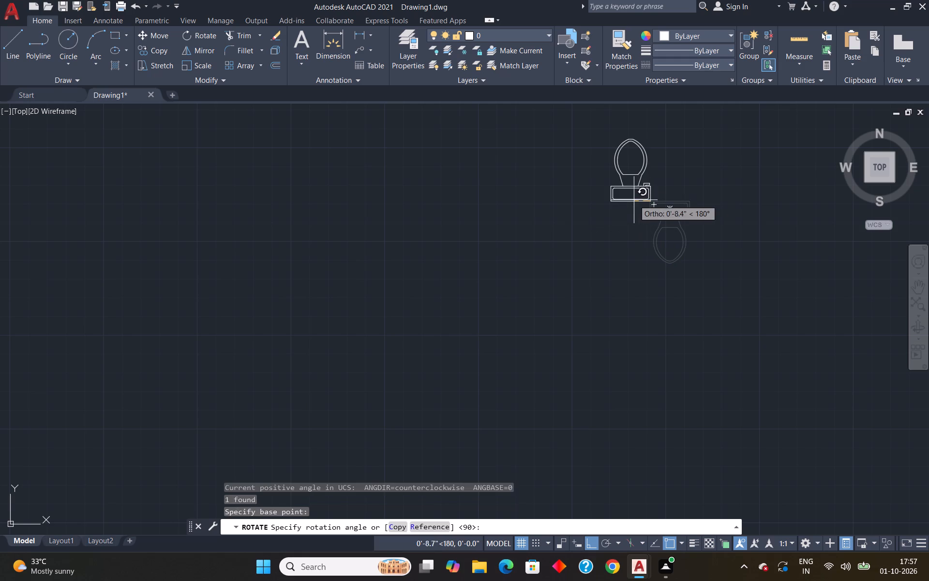
left_click(666, 155)
Move the rotated toilet into the upper central room of the plan, with its tank against the left wall.
left_click(662, 171)
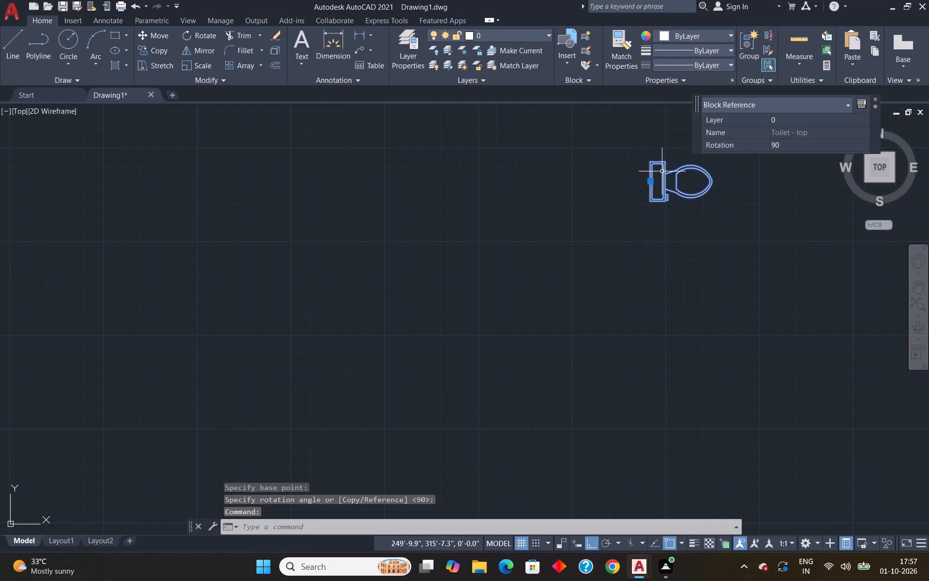
key("m")
key("Return")
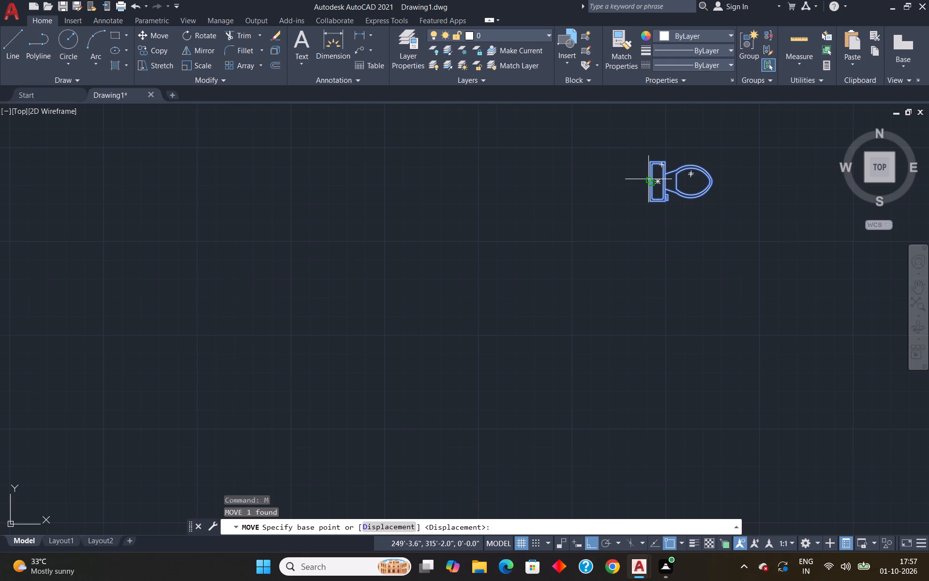
left_click(648, 179)
scroll(621, 177, "down", 6)
scroll(511, 183, "up", 5)
left_click(449, 153)
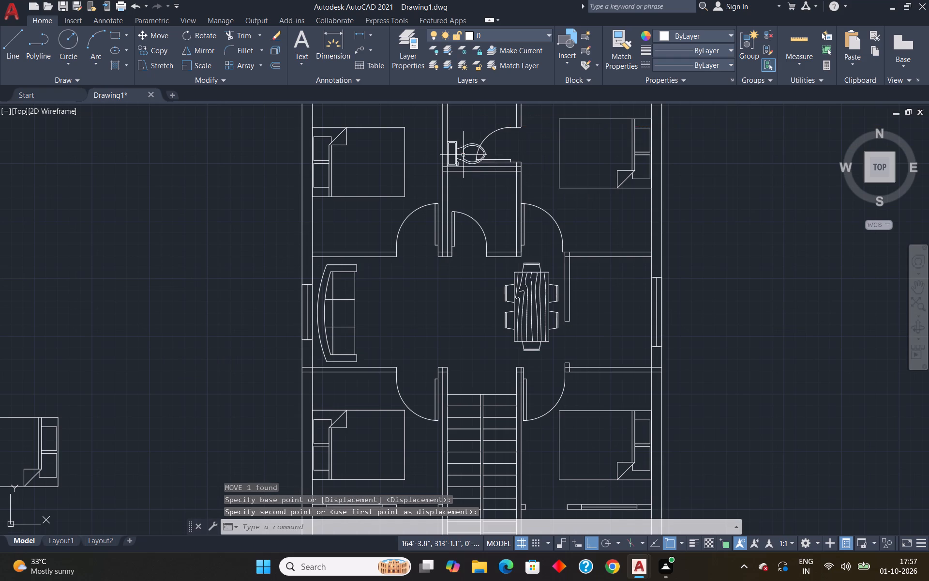
Move the toilet straight up along the left wall of the upper central room, away from the door.
left_click(465, 149)
key("m")
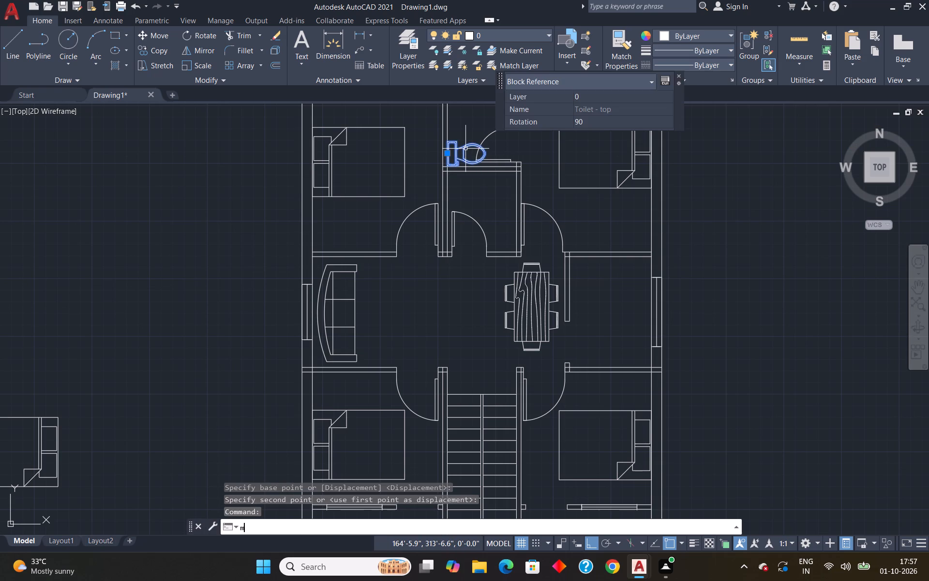
key("Return")
left_click(457, 154)
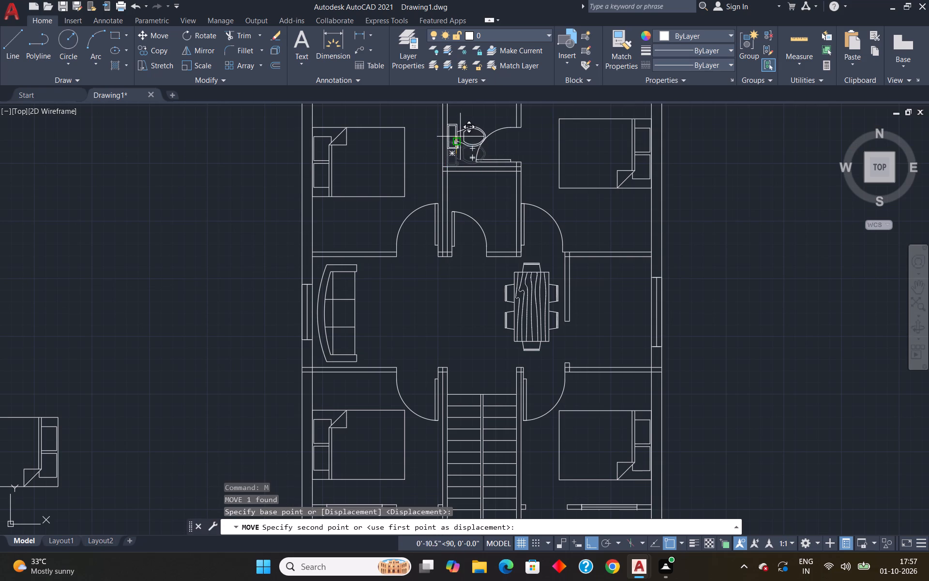
left_click(463, 117)
Rotate the oval sink block outside the plan by 90°.
scroll(502, 163, "down", 4)
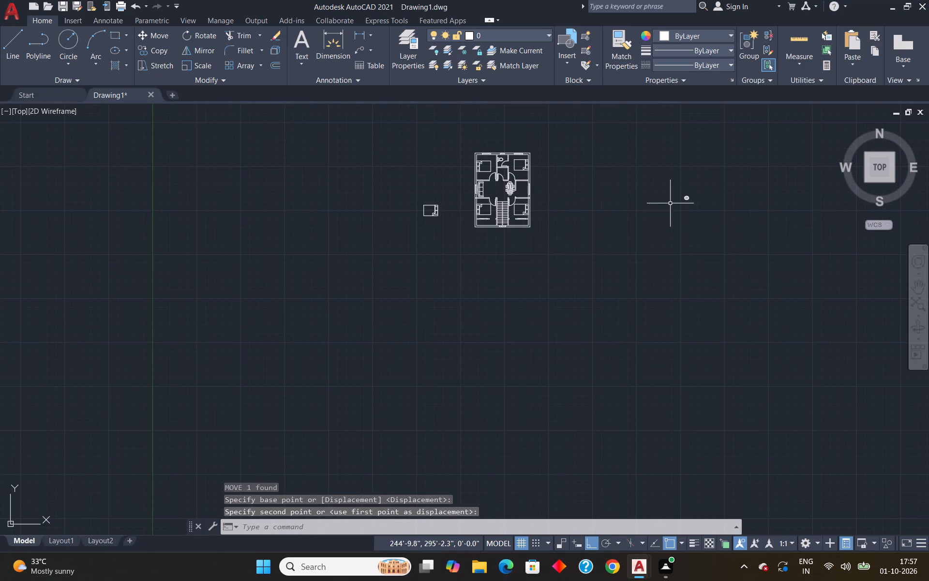
left_click(687, 199)
type("ro")
key("Return")
left_click(689, 194)
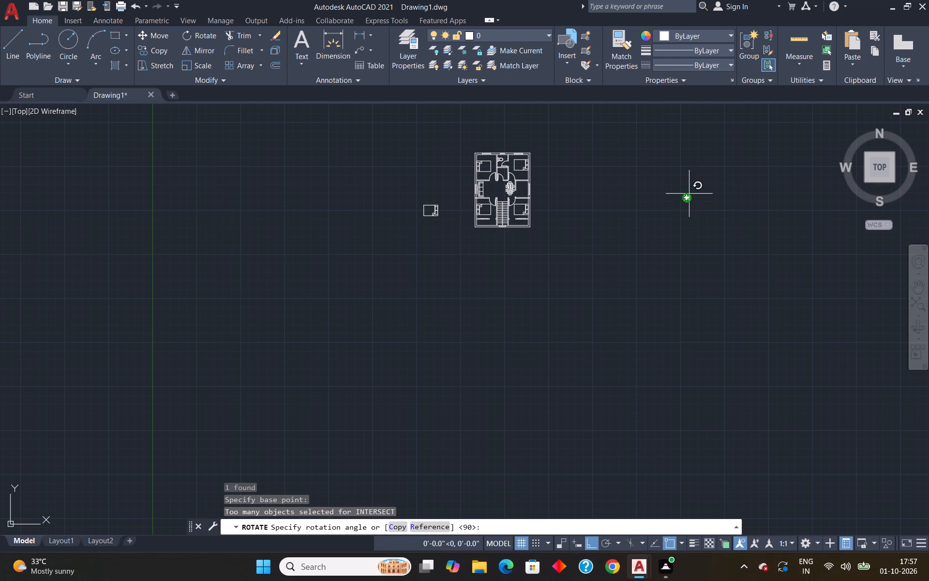
left_click(655, 154)
Move the oval sink from its left edge onto the left wall of the small room below the toilet.
scroll(672, 194, "up", 4)
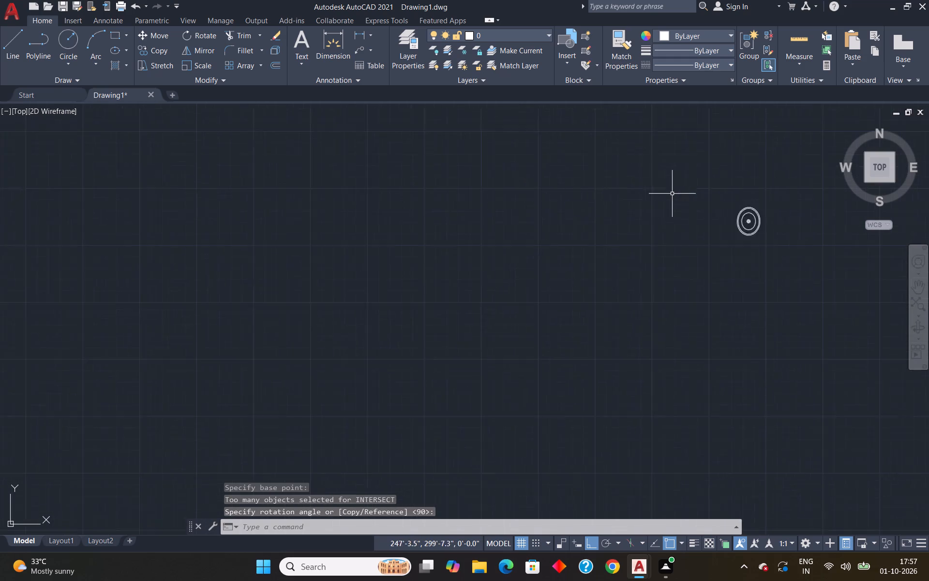
scroll(672, 194, "up", 1)
left_click(784, 254)
key("m")
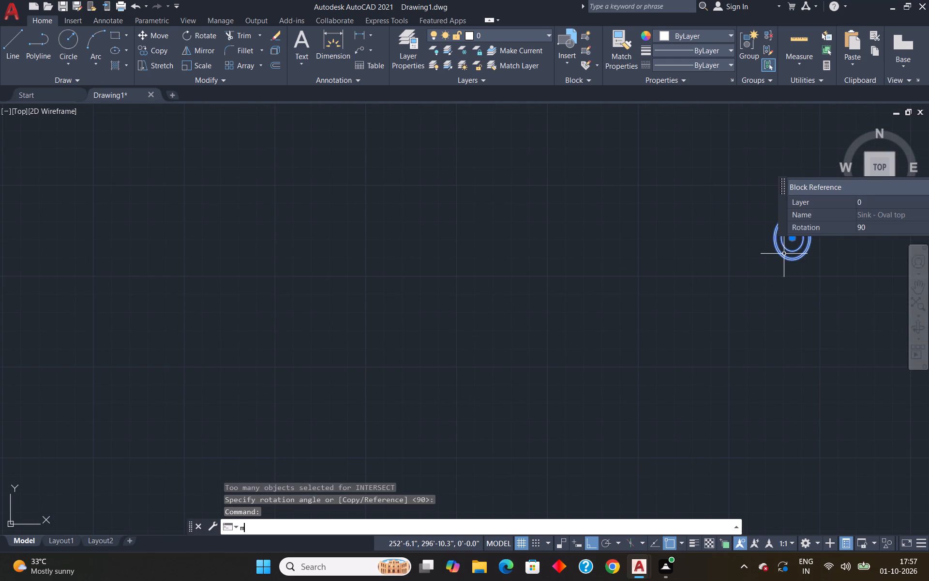
key("Return")
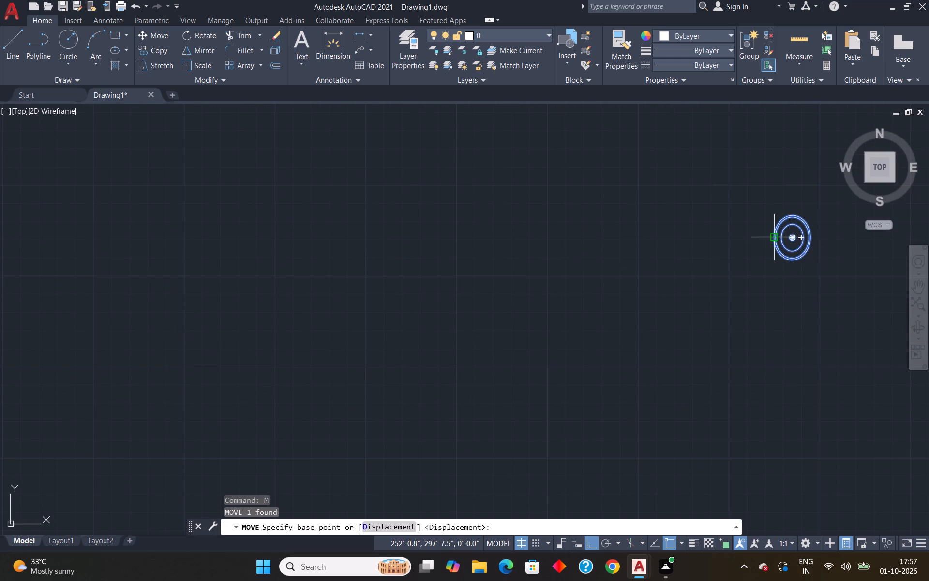
left_click(773, 235)
scroll(716, 232, "down", 6)
scroll(597, 227, "up", 2)
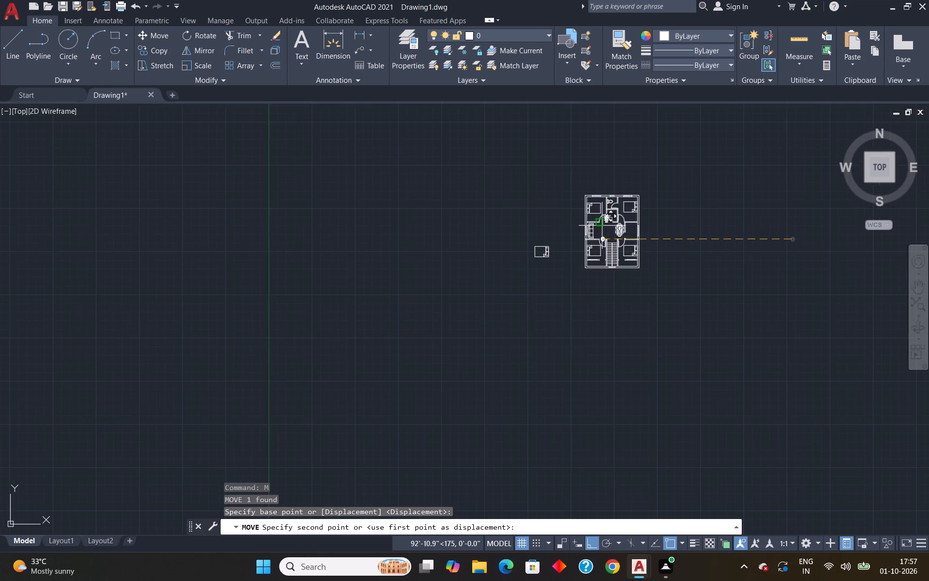
scroll(603, 225, "up", 3)
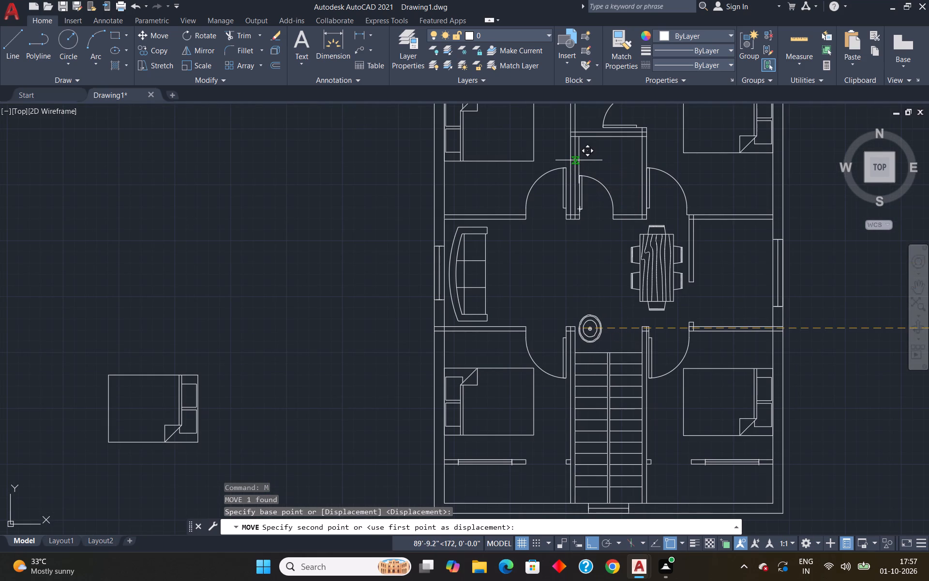
scroll(577, 158, "up", 3)
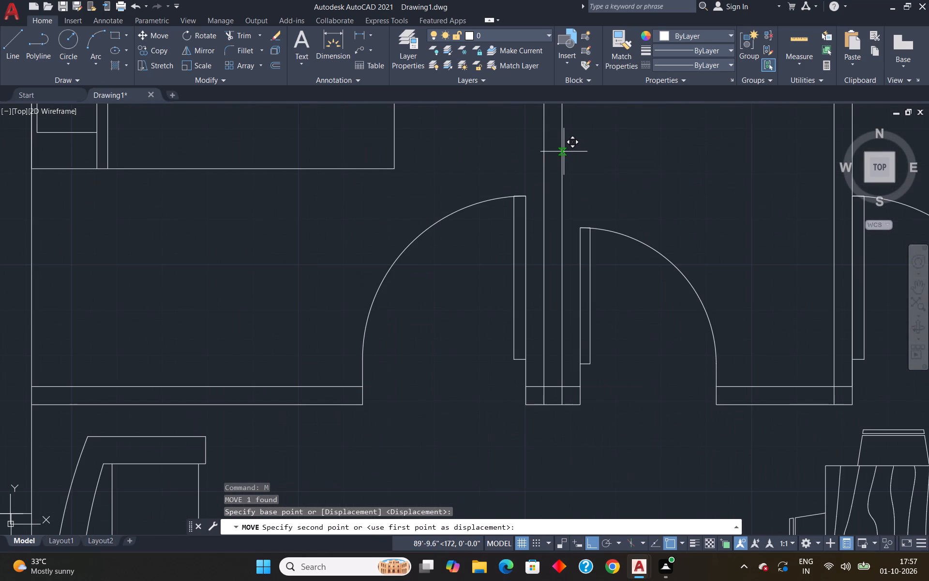
left_click(564, 152)
key("Escape")
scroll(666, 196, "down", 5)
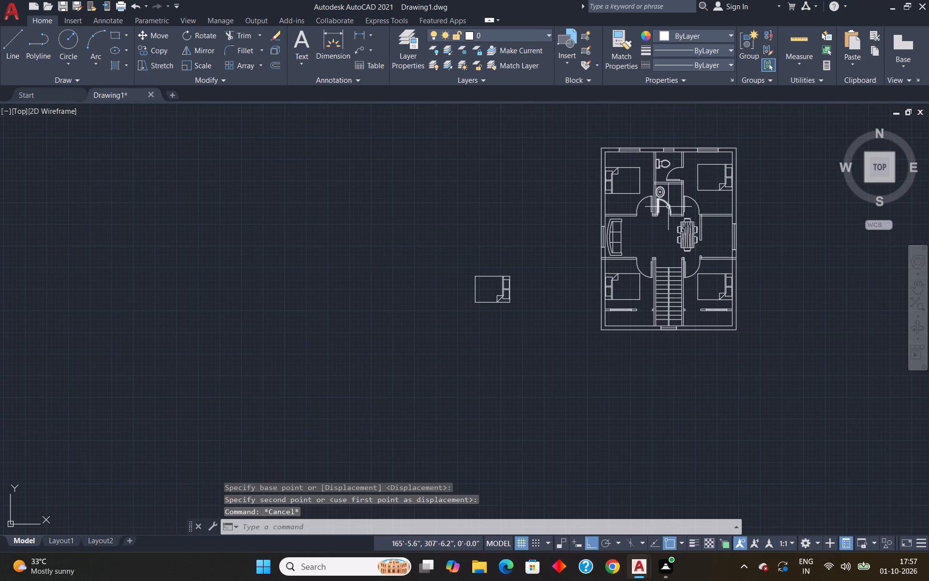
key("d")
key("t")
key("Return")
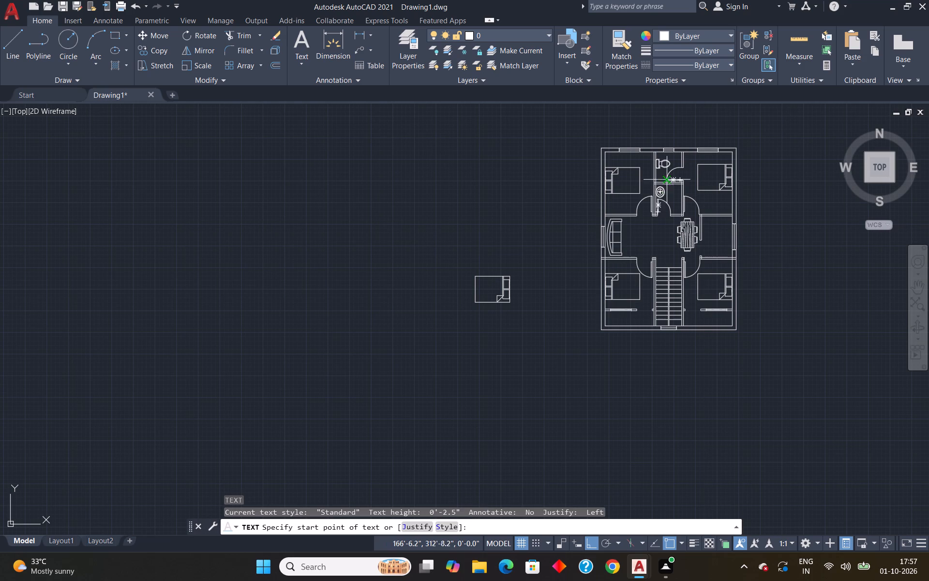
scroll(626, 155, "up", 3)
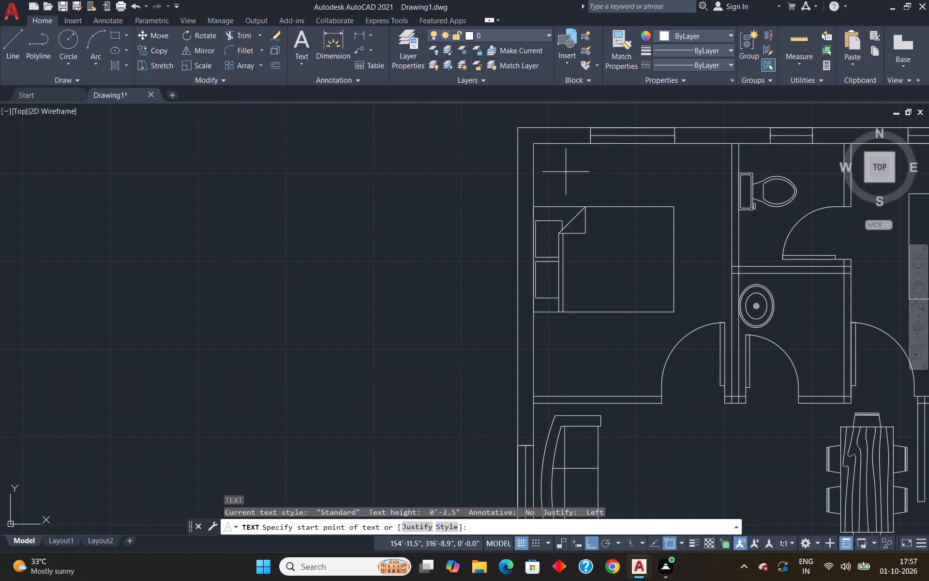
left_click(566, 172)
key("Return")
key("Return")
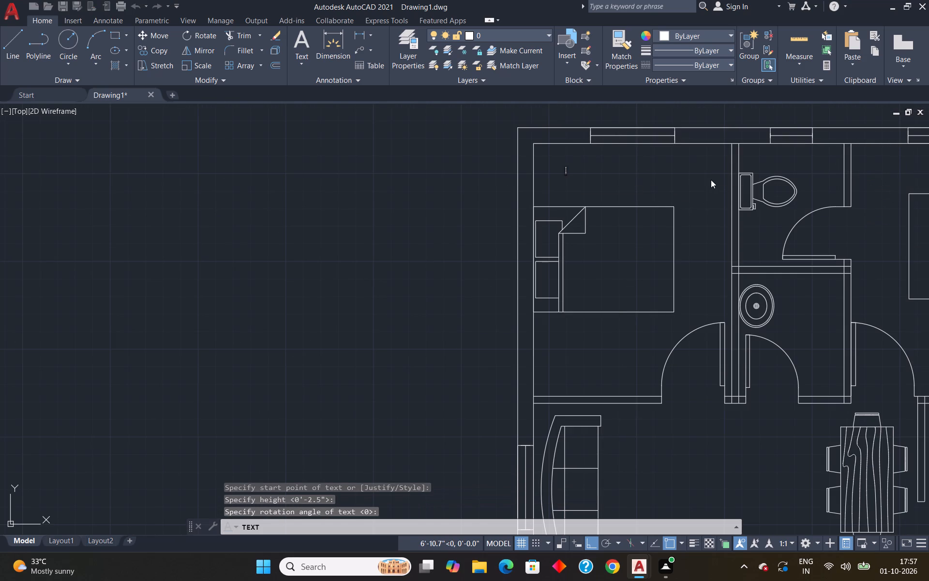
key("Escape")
Add the single-line text "BED ROOM", 6" high and unrotated, above the bed in the upper-left bedroom.
type("dt")
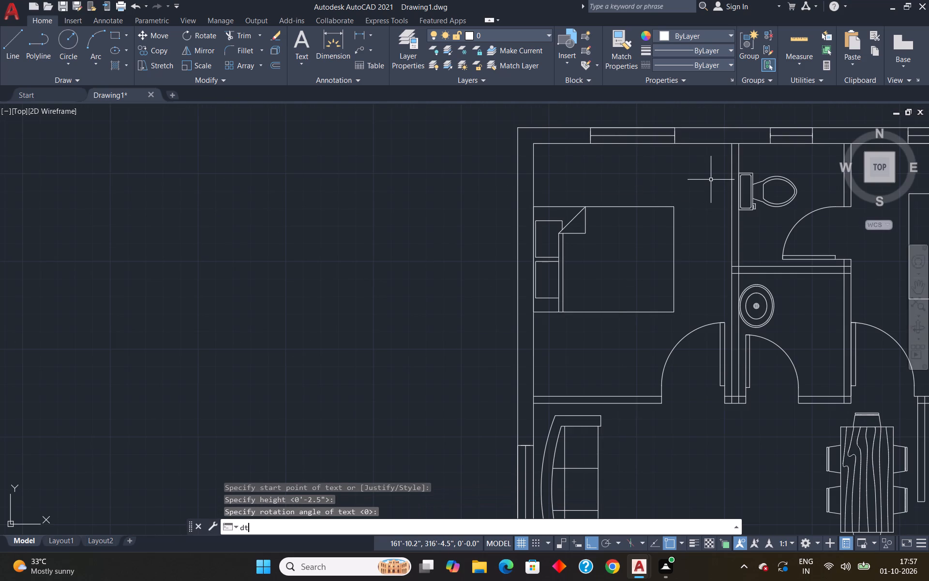
key("Return")
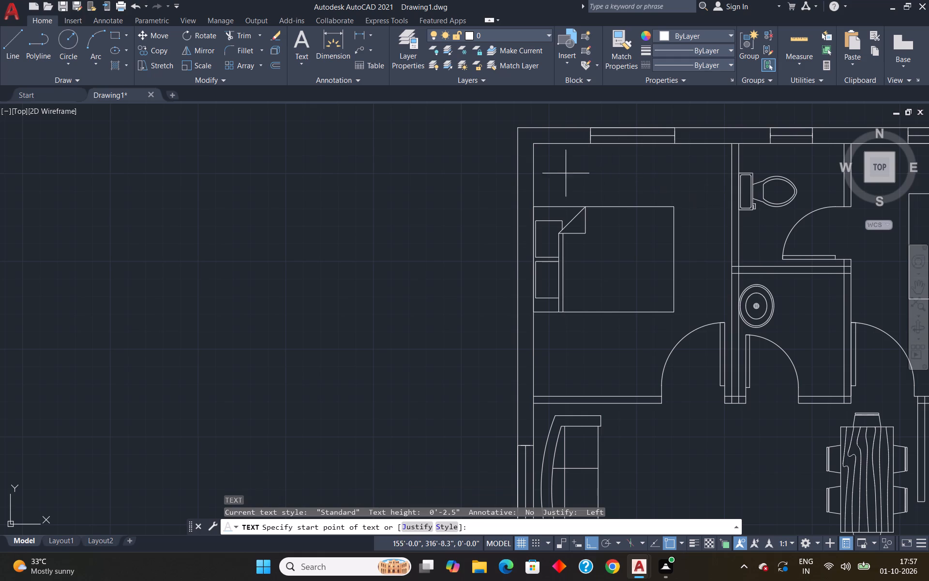
left_click(565, 174)
type("6\"")
key("Return")
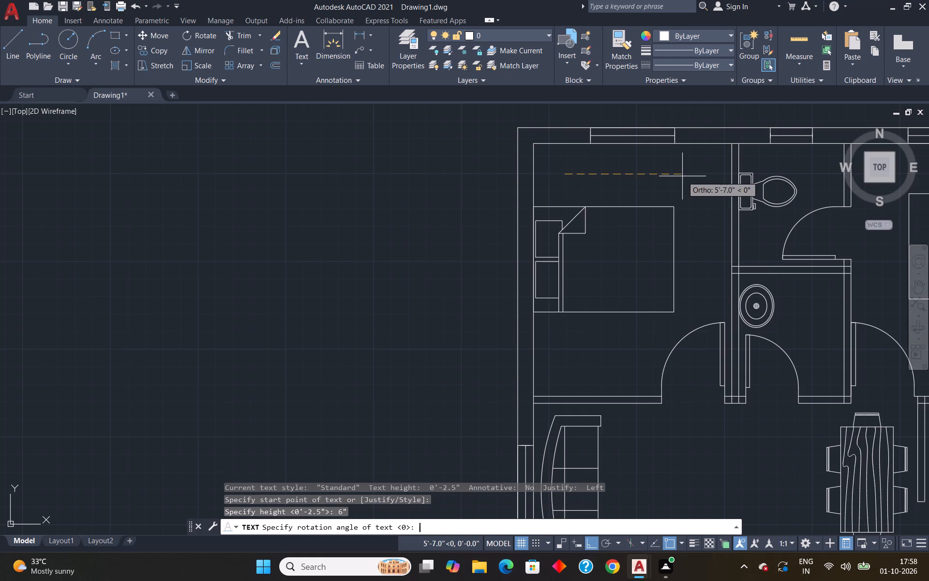
type("BED")
key("space")
type("ROOM")
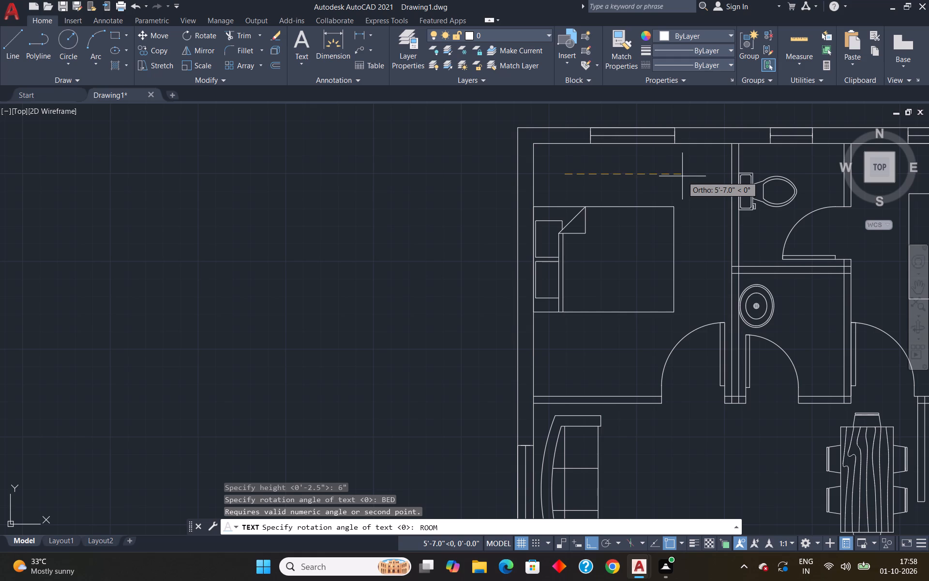
key("BackSpace")
key("BackSpace")
key("BackSpace")
key("BackSpace")
key("Return")
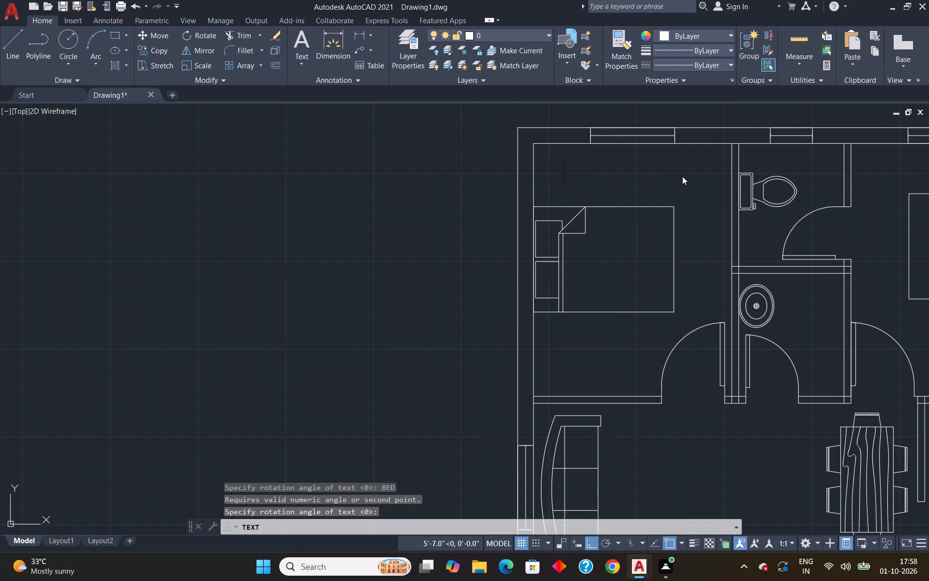
type("BED ROO")
key("m")
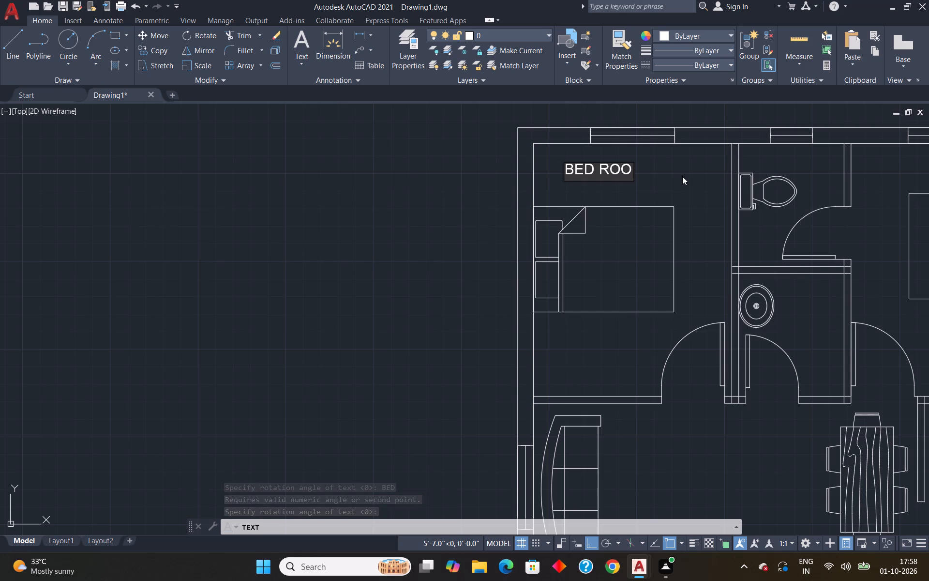
key("Return")
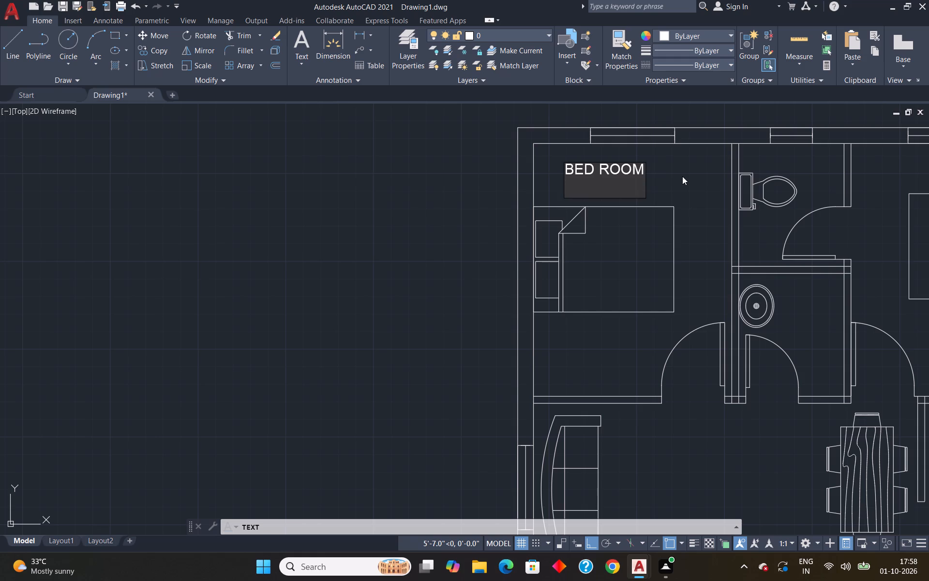
key("Return")
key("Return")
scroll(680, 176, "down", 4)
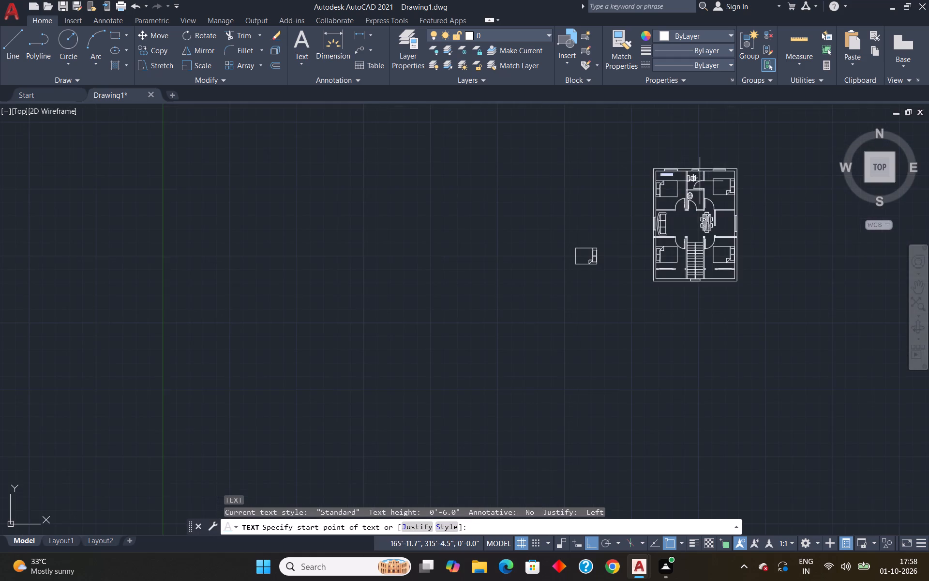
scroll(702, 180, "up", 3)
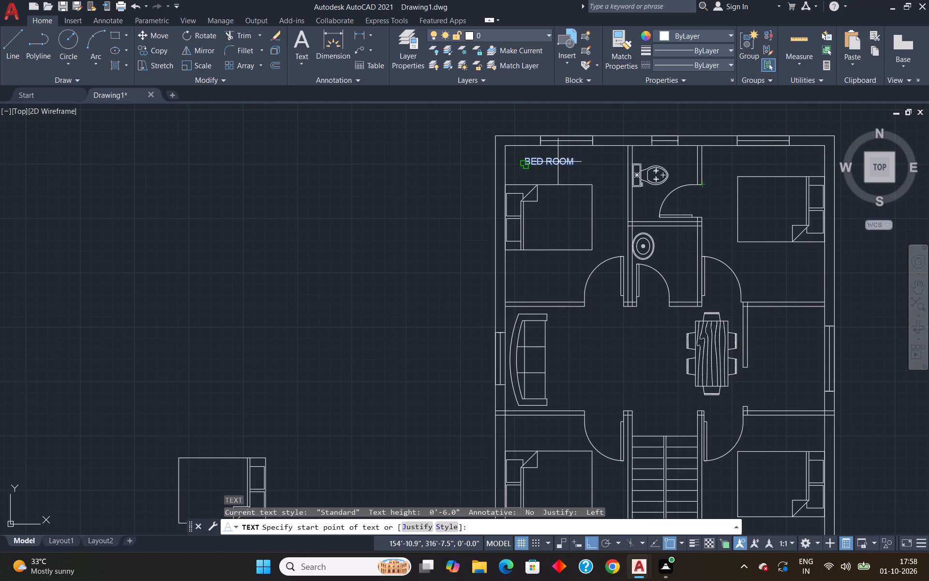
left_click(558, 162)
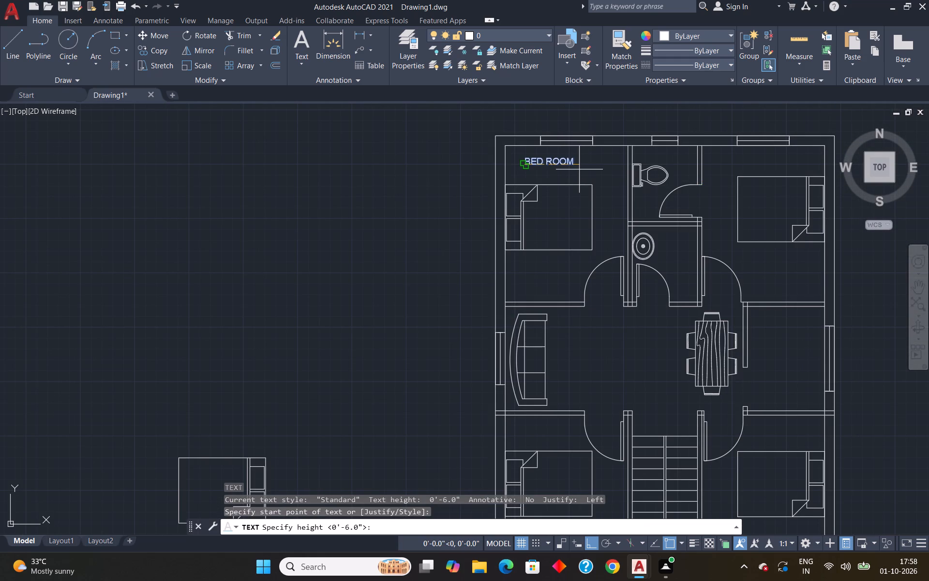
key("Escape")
Copy the "BED ROOM" label from the upper-left bedroom into the other three bedrooms, above each bed.
left_click(570, 163)
type("CO")
key("Return")
left_click(526, 166)
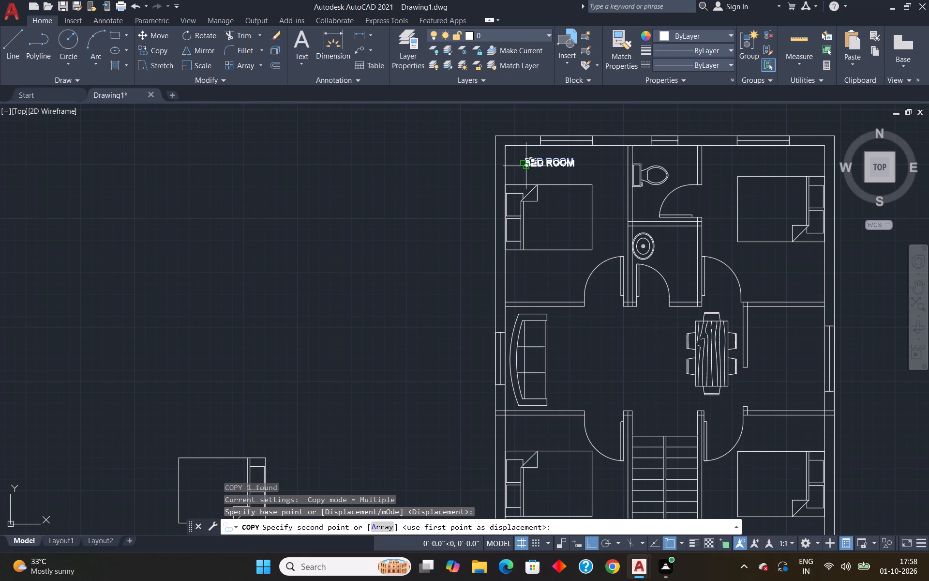
left_click(739, 169)
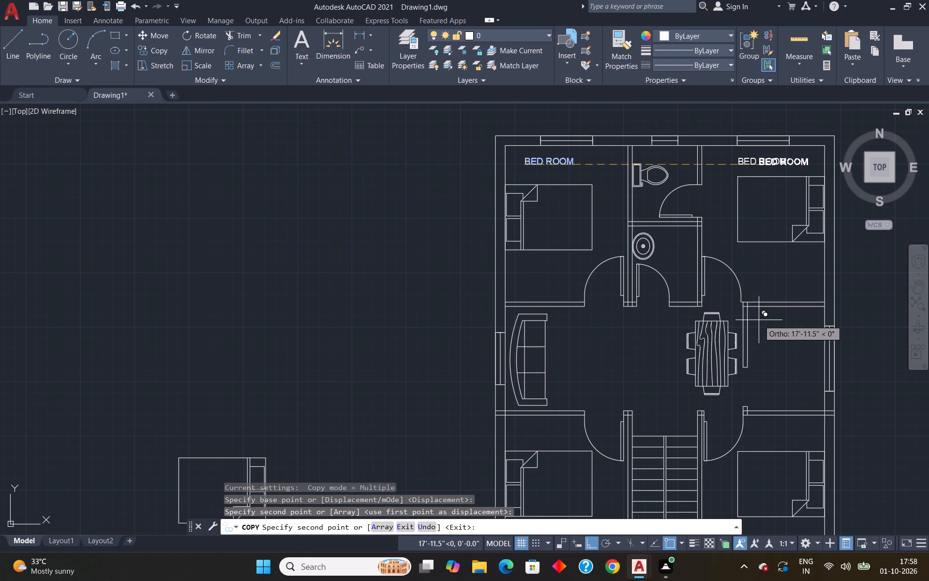
key("F8")
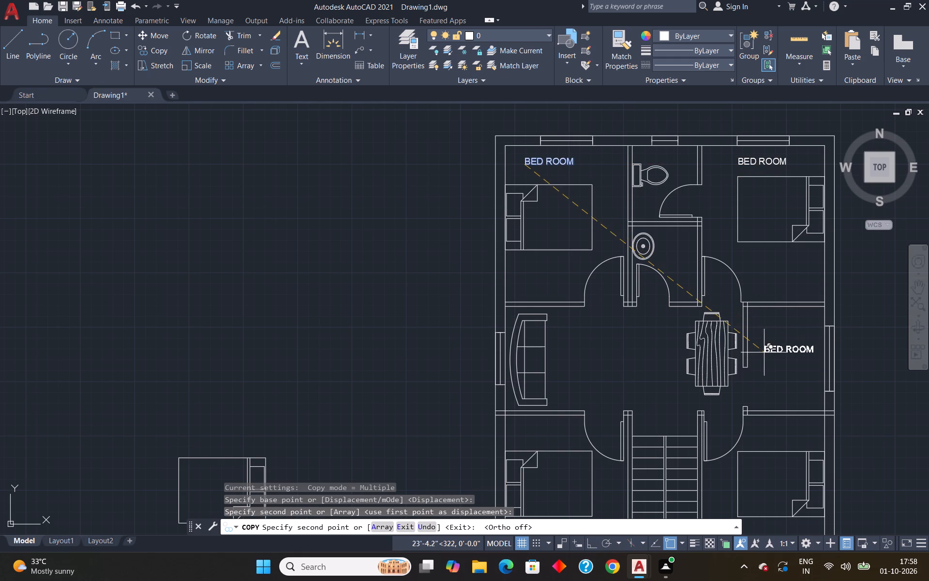
left_click(755, 434)
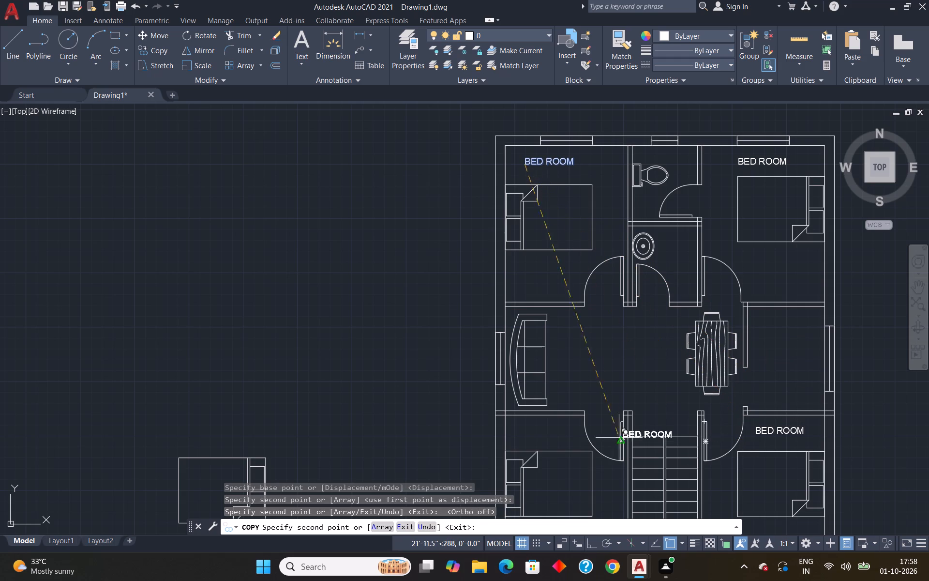
left_click(523, 436)
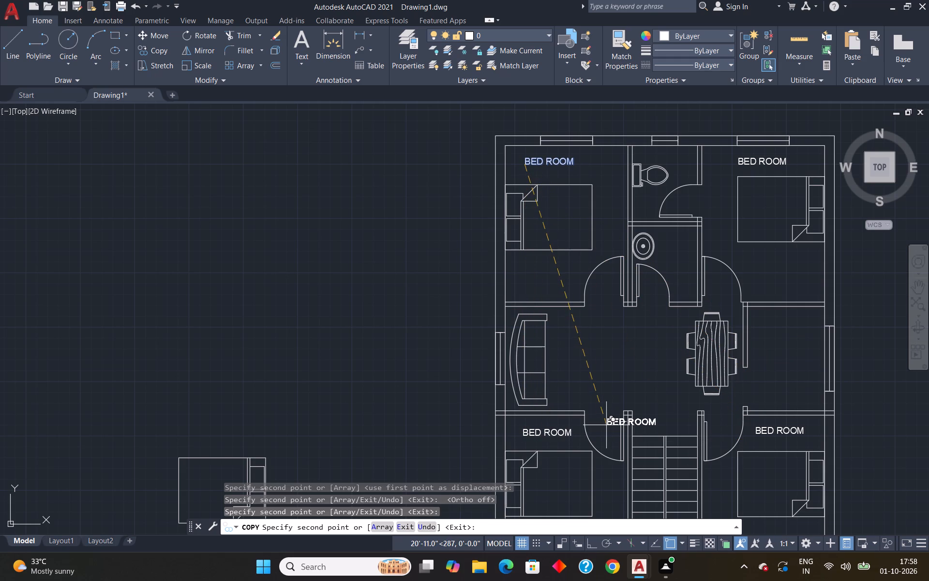
key("Escape")
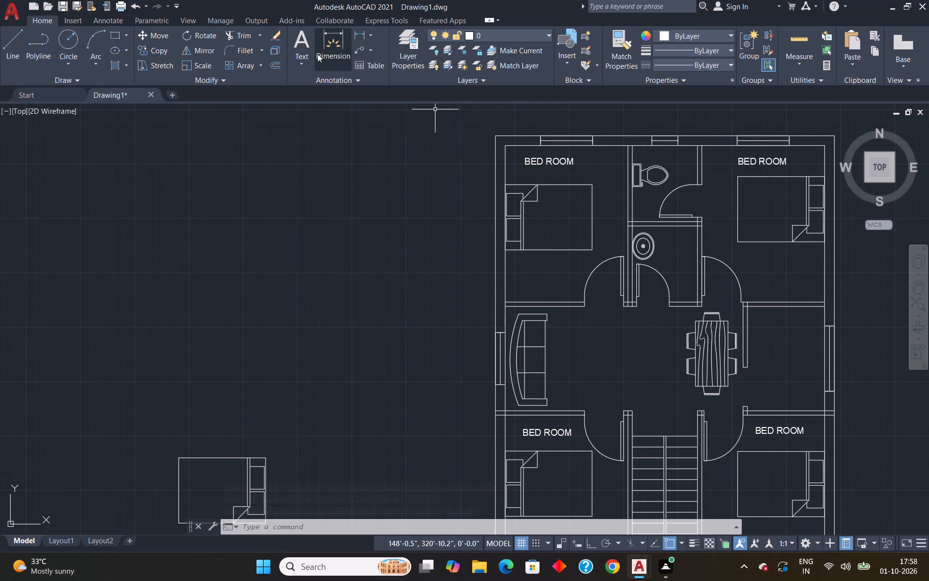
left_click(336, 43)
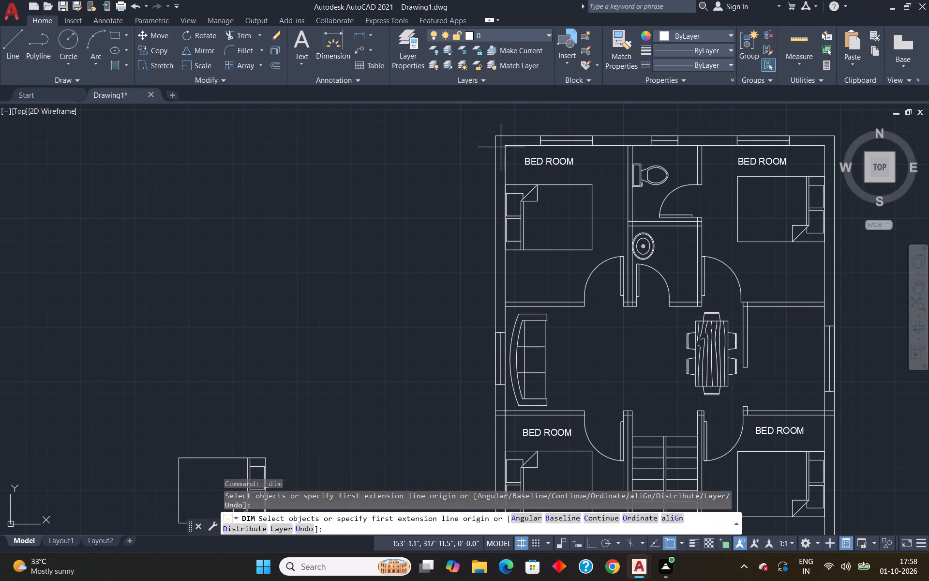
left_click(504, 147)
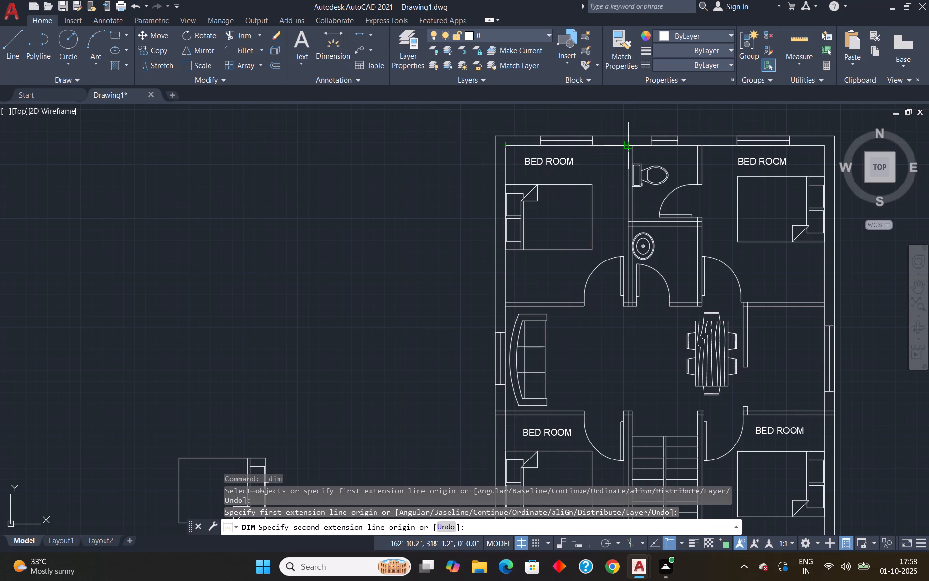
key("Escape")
Add the text "LIVING AREA /" with "DINING" on a second line, 6" high and unrotated, beside the sofa in the central hall.
scroll(596, 327, "down", 1)
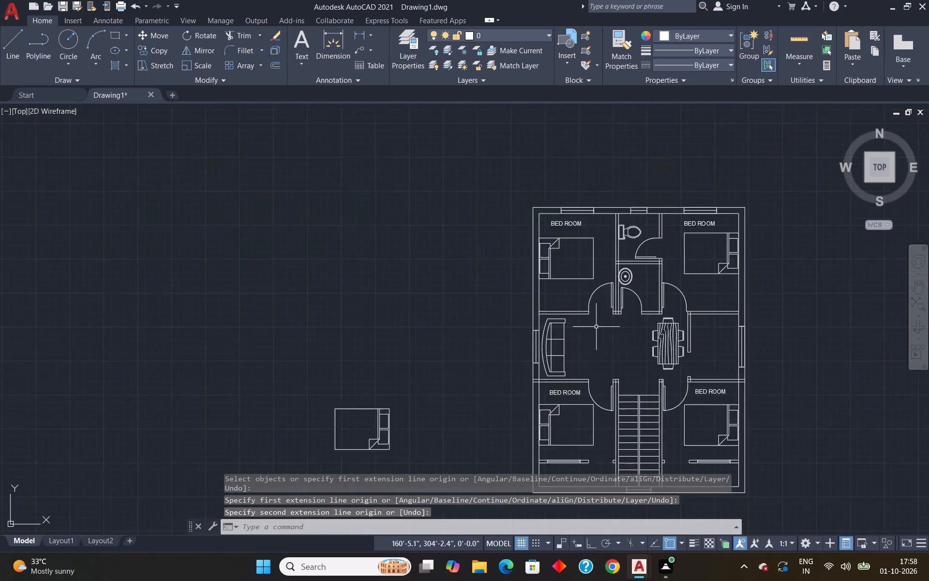
scroll(596, 327, "down", 1)
scroll(565, 349, "up", 3)
type("DT")
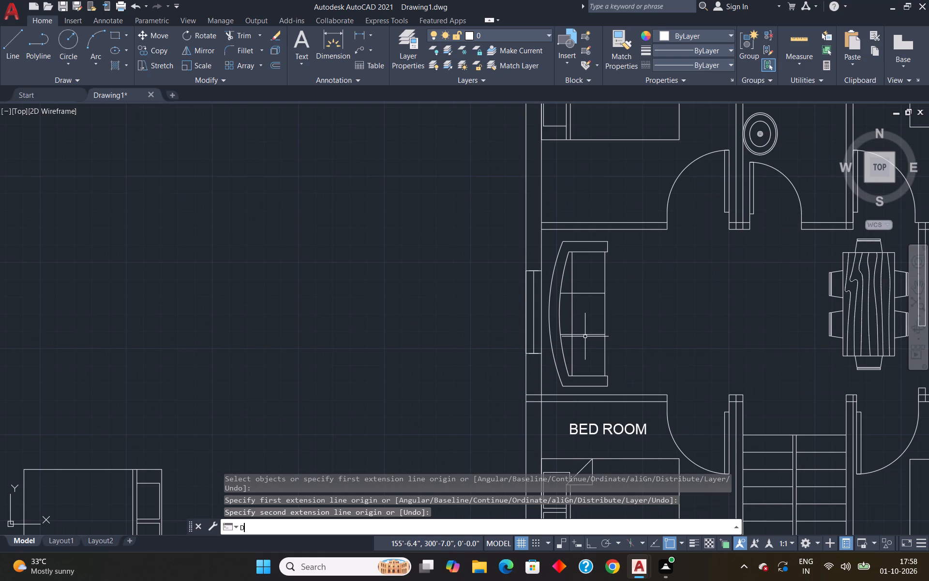
key("Return")
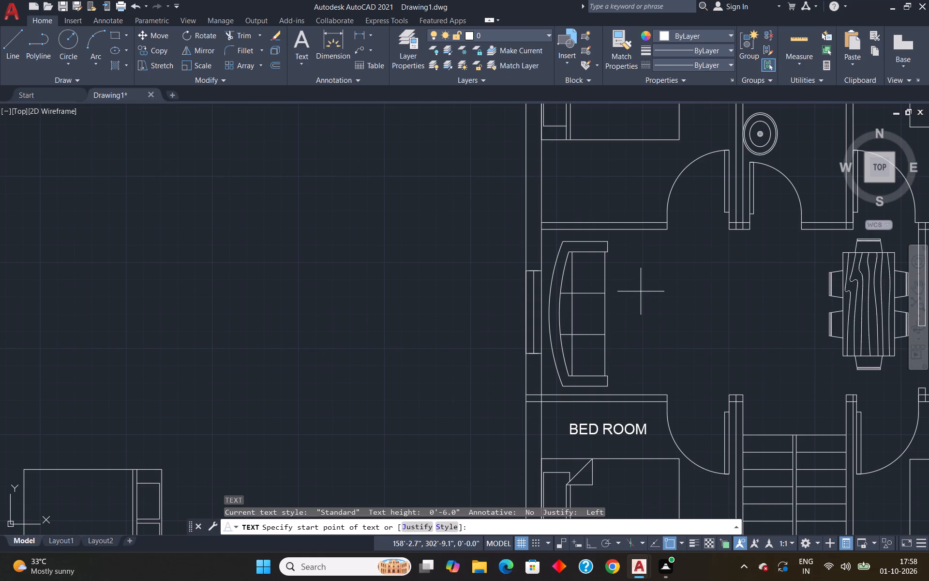
left_click(633, 284)
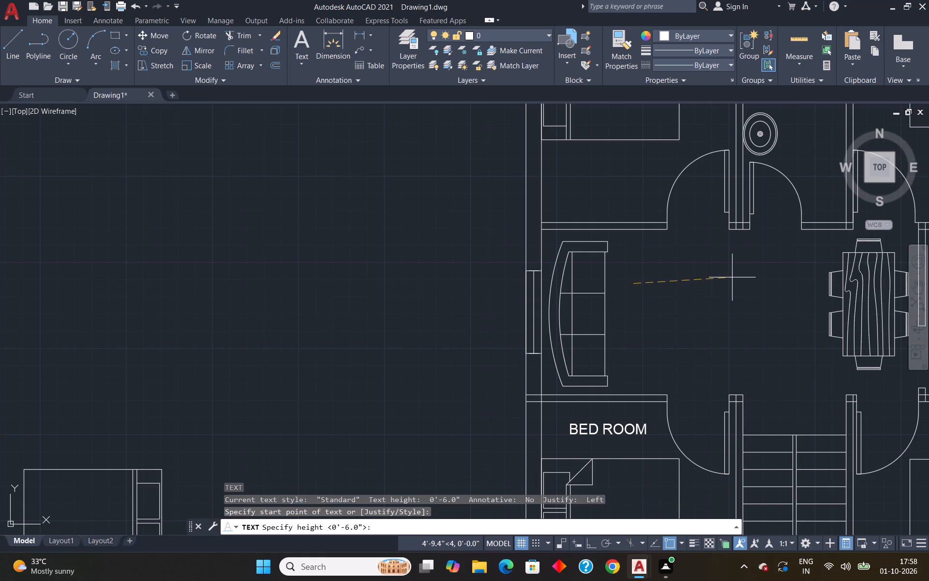
key("F8")
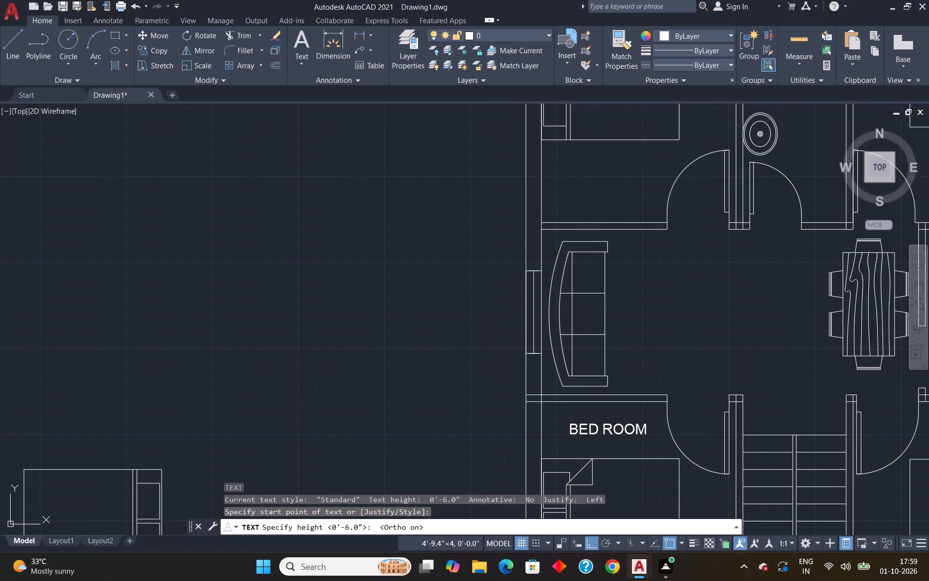
key("Return")
key("Return")
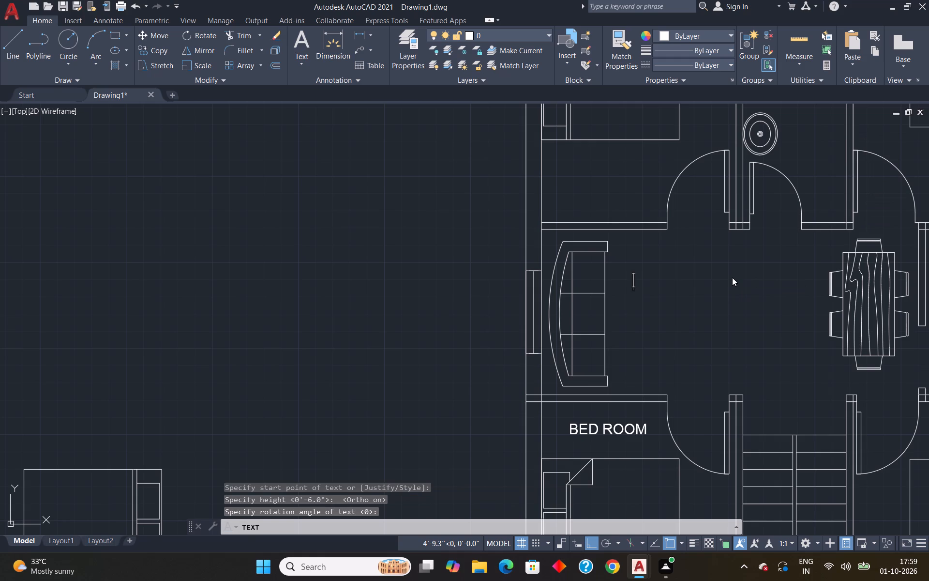
type("LIVING AREA")
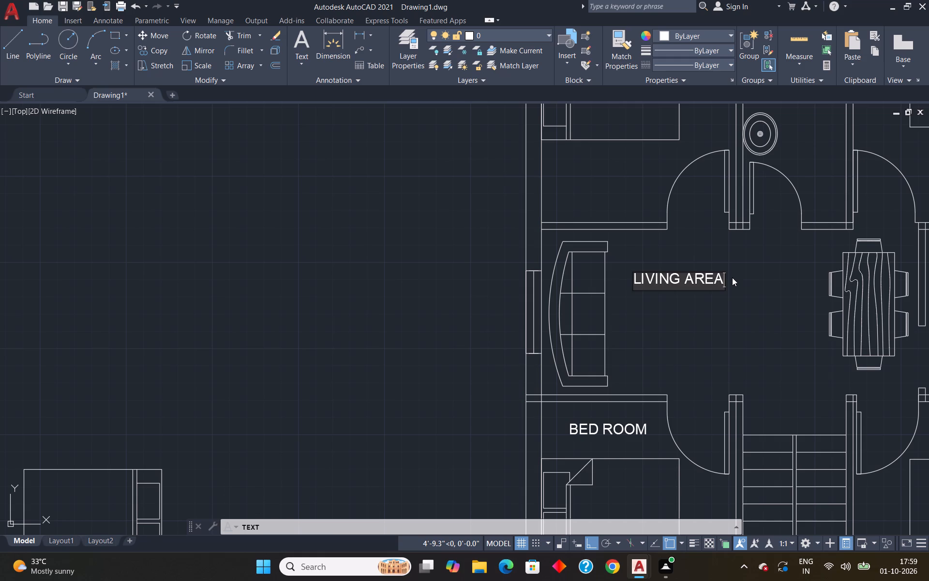
key("slash")
key("BackSpace")
key("space")
key("slash")
key("Return")
type("DINING")
key("Return")
key("Return")
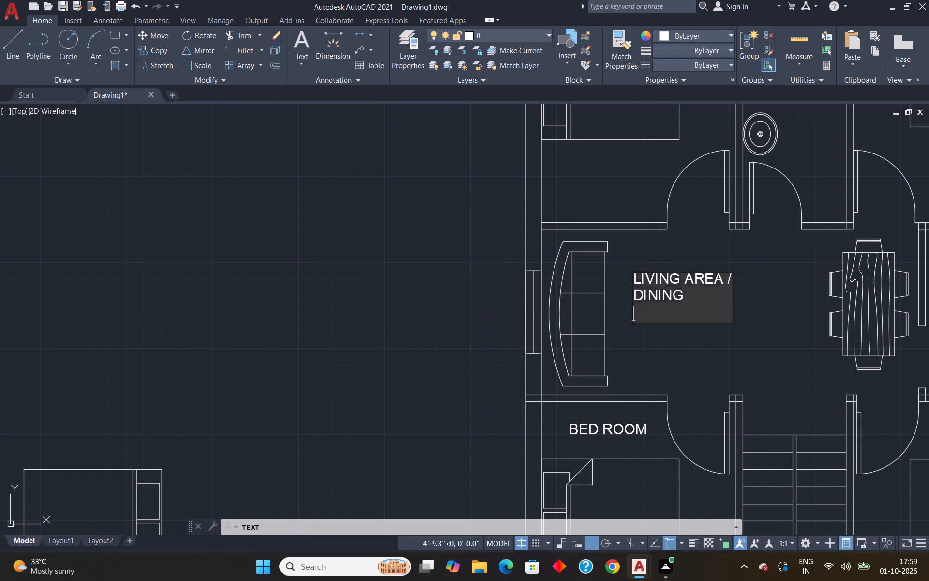
Add the single-line text "KITCHEN", 6" high and unrotated, in the room beyond the dining table.
scroll(732, 277, "down", 4)
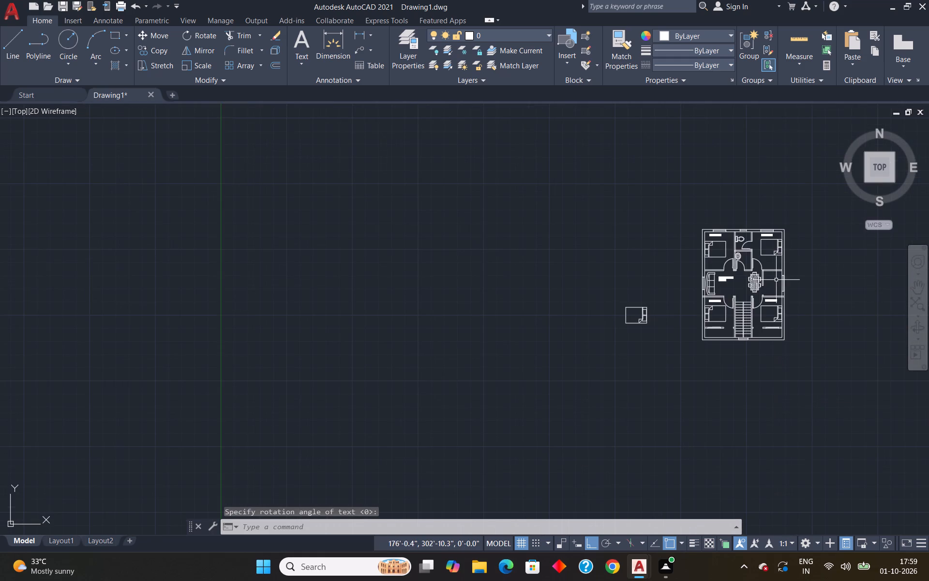
scroll(776, 282, "up", 3)
key("space")
key("space")
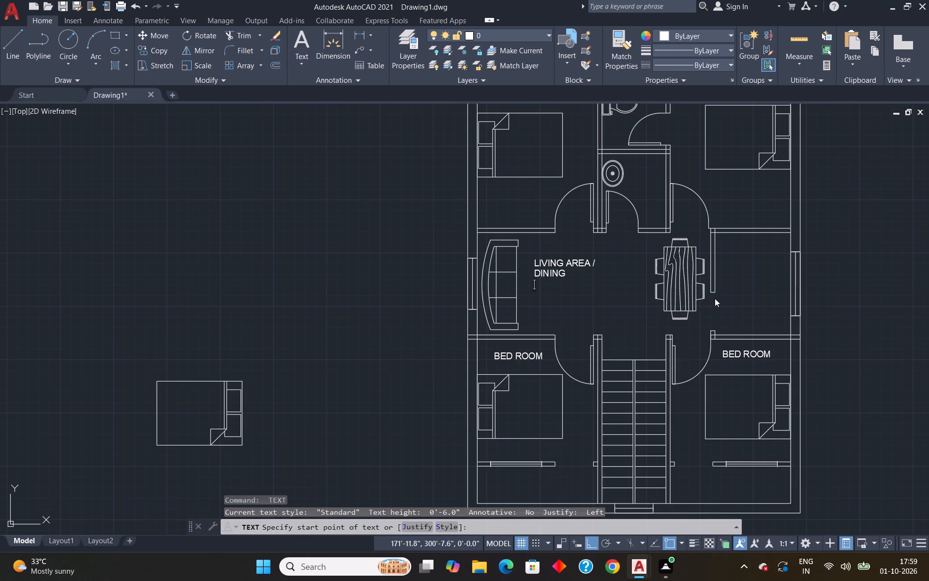
key("Escape")
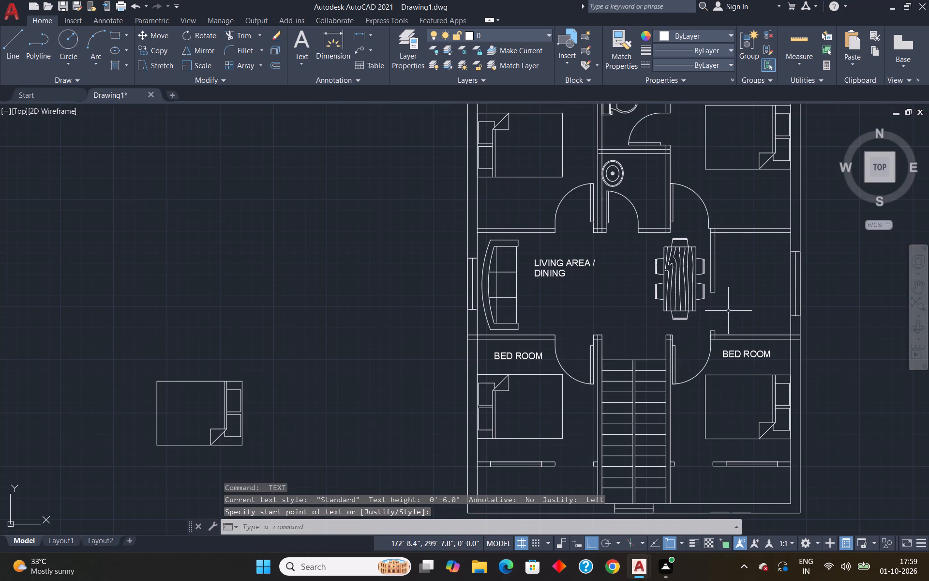
key("space")
left_click(727, 276)
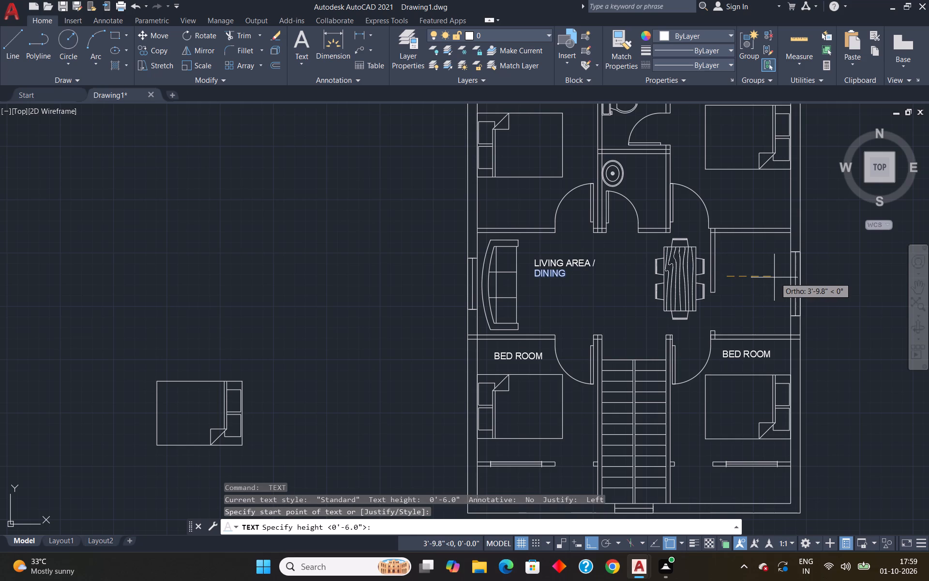
key("Return")
key("Return")
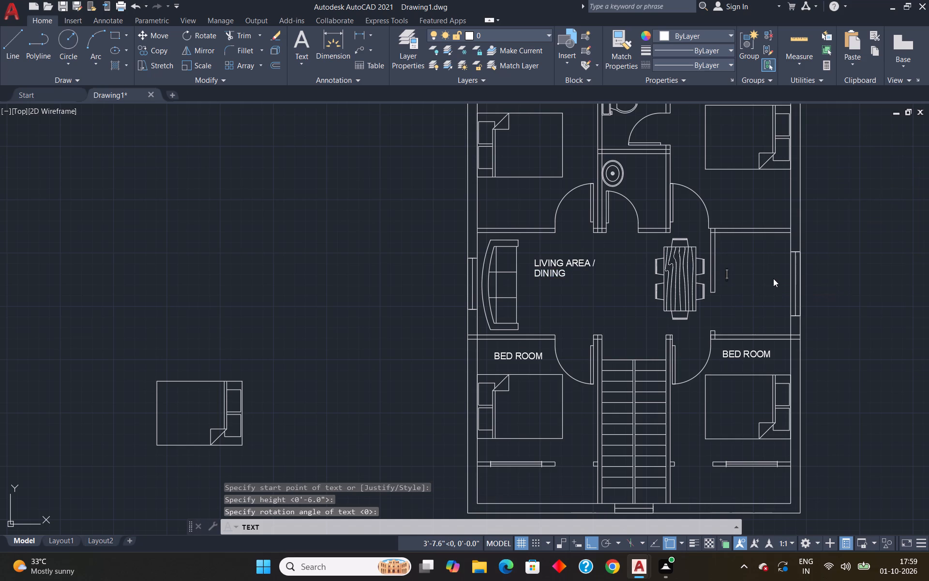
type("KITCHEN")
key("Return")
key("Return")
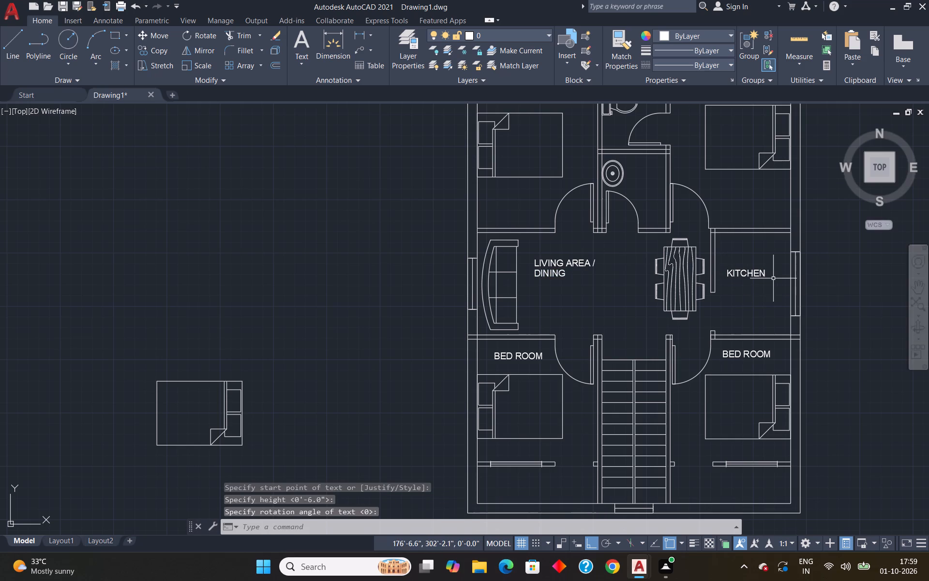
Add the single-line text "BALCONY", 6" high and unrotated, in the strip below the lower-left bedroom.
scroll(567, 472, "up", 2)
scroll(494, 498, "down", 3)
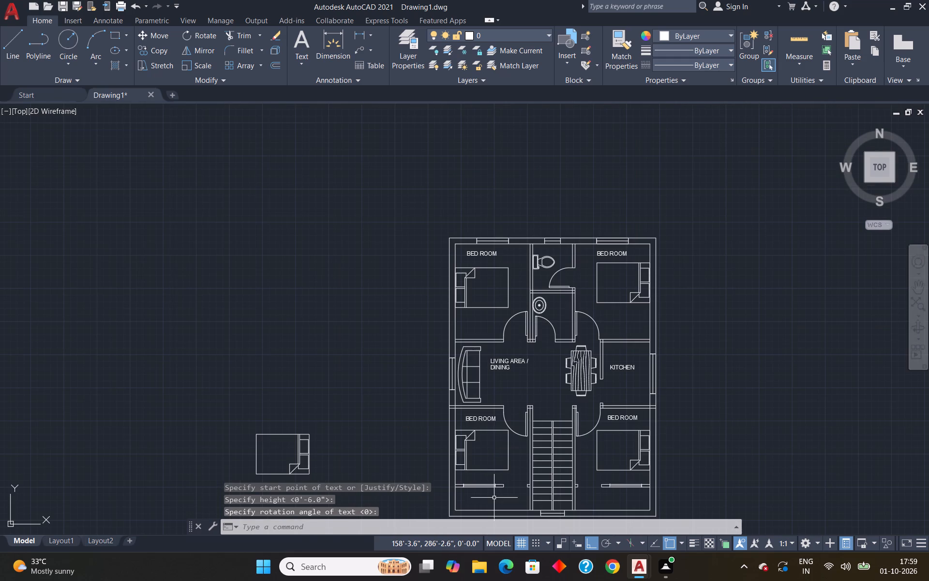
scroll(520, 467, "down", 4)
scroll(504, 474, "up", 4)
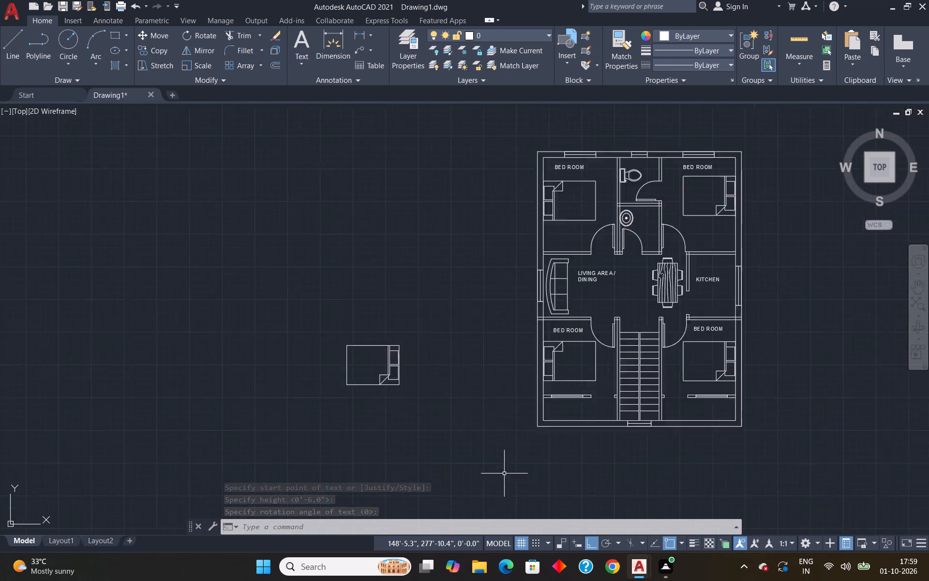
scroll(504, 474, "up", 1)
key("space")
left_click(588, 371)
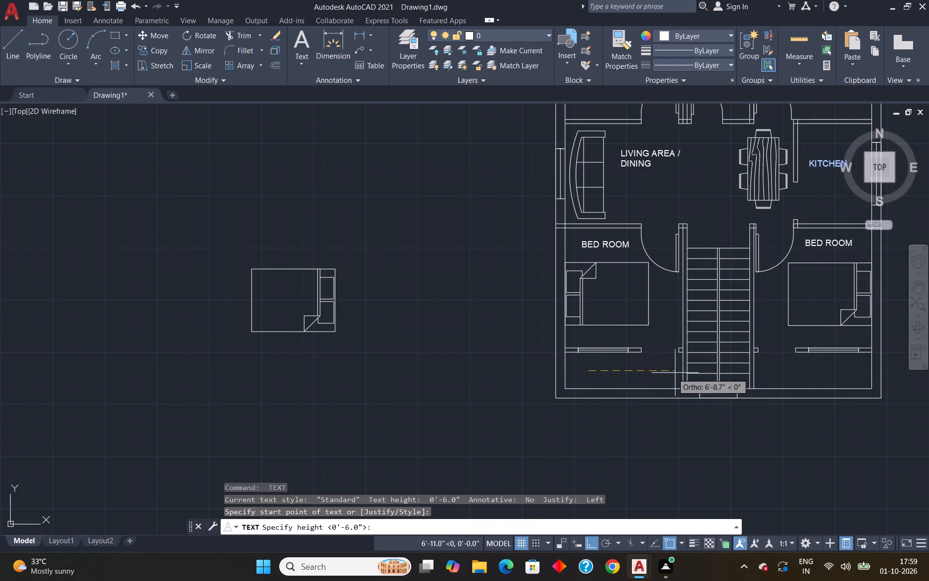
key("Return")
key("Return")
type("BALCONY")
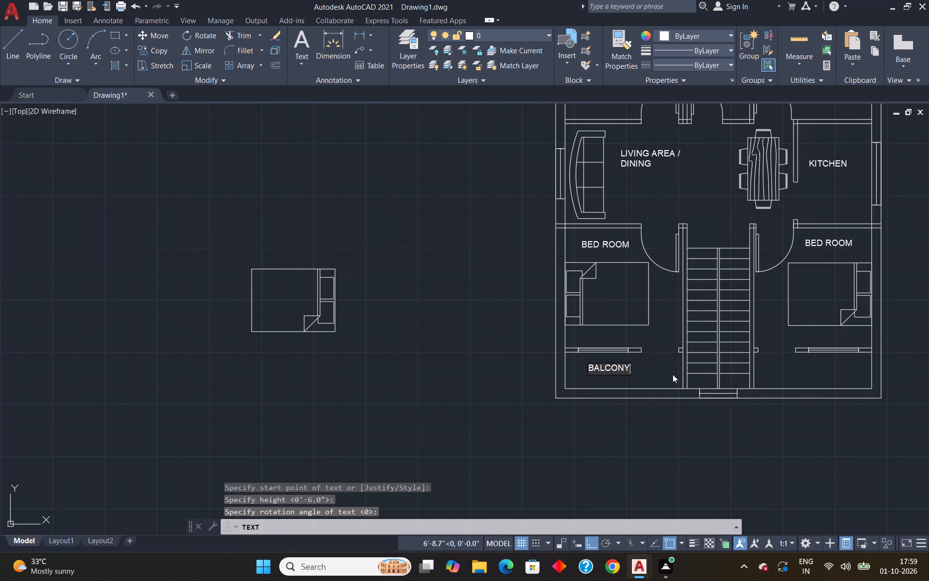
key("Return")
key("Return")
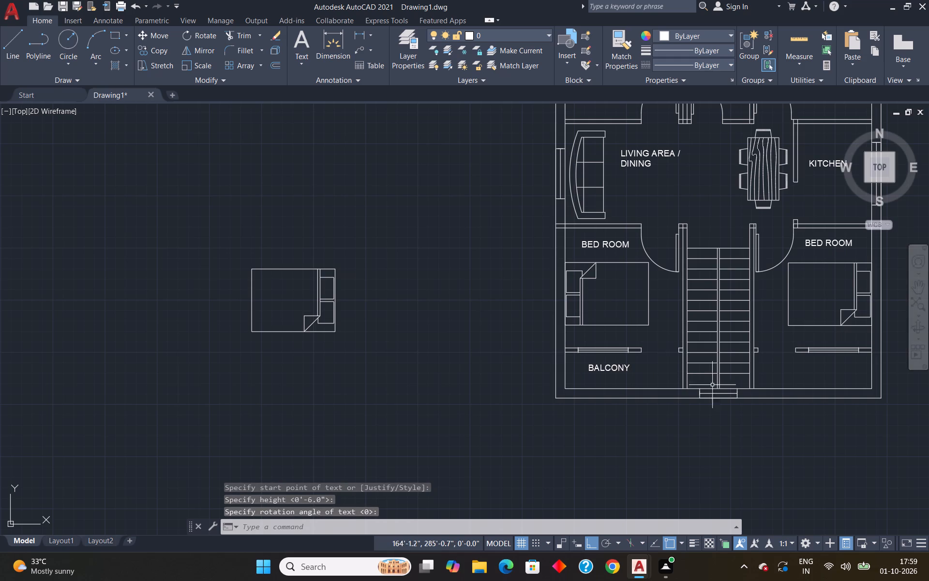
Add the single-line text "BALCONY", 6" high and unrotated, in the strip below the lower-right bedroom.
key("space")
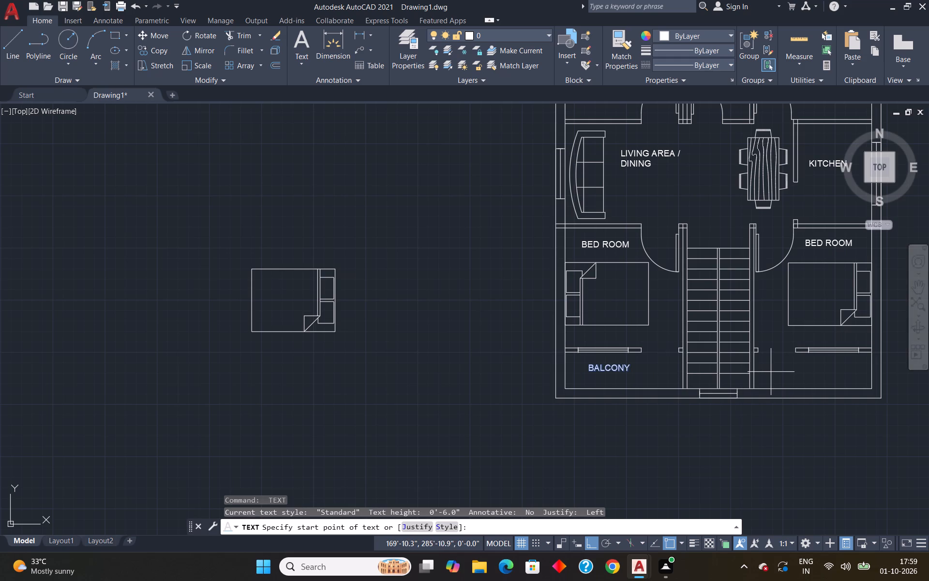
left_click(771, 368)
key("Return")
key("Return")
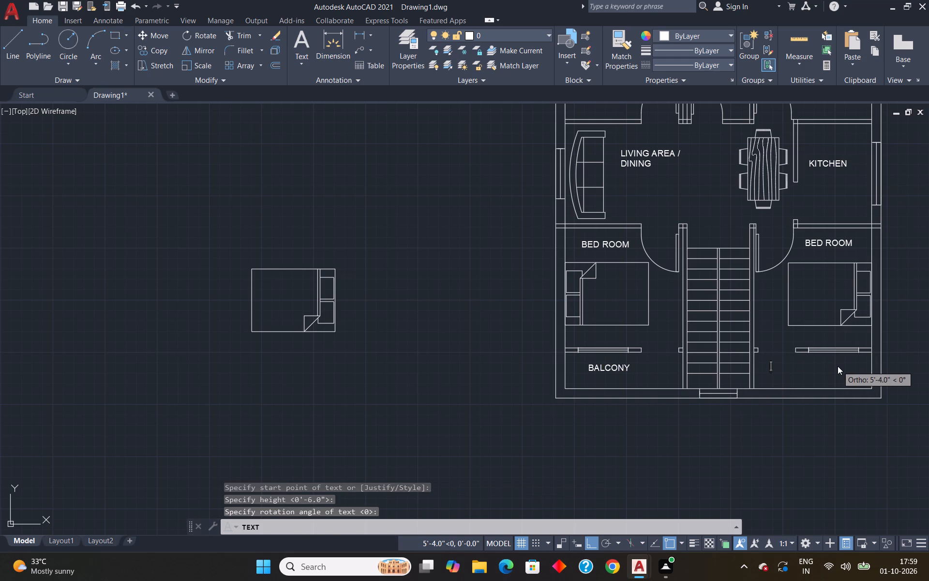
type("BALCONY")
key("Return")
key("Return")
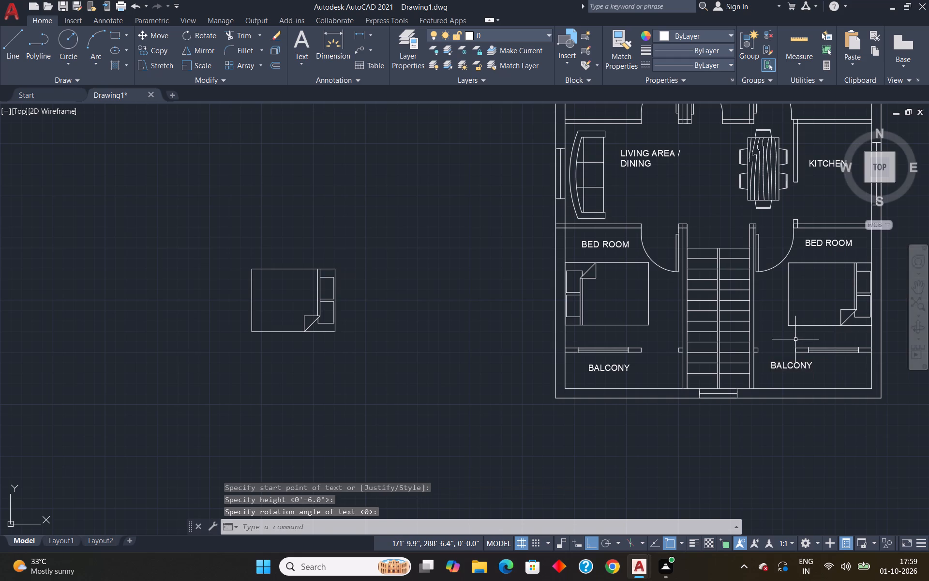
Add the single-line text "STAIRS", 6" high and unrotated, at the lower end of the staircase.
scroll(694, 379, "up", 3)
key("space")
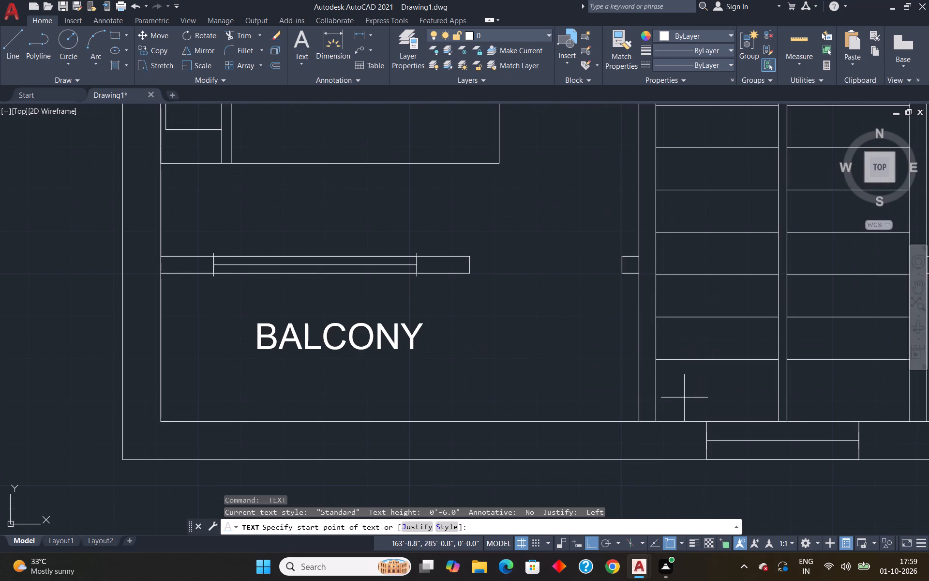
left_click(684, 398)
key("Return")
key("Return")
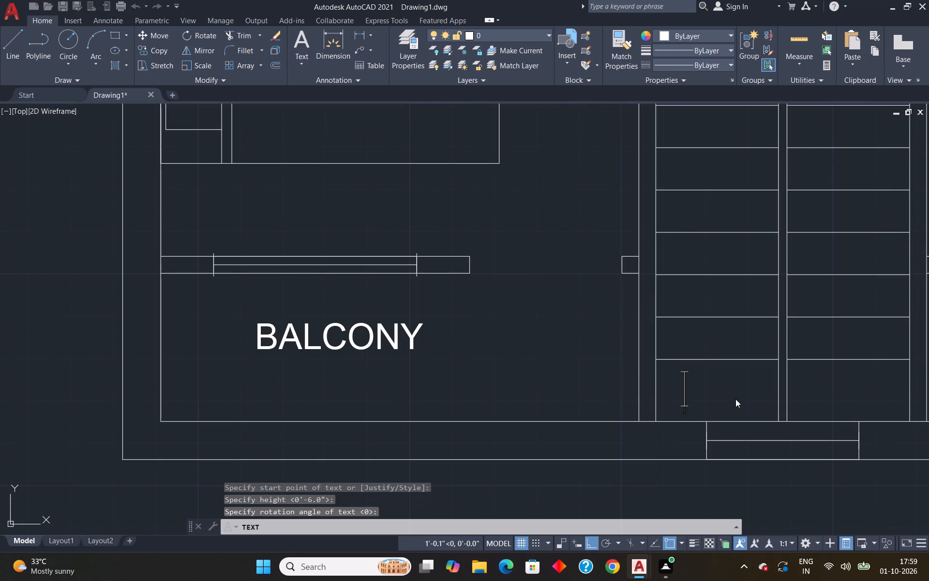
type("STAIRS")
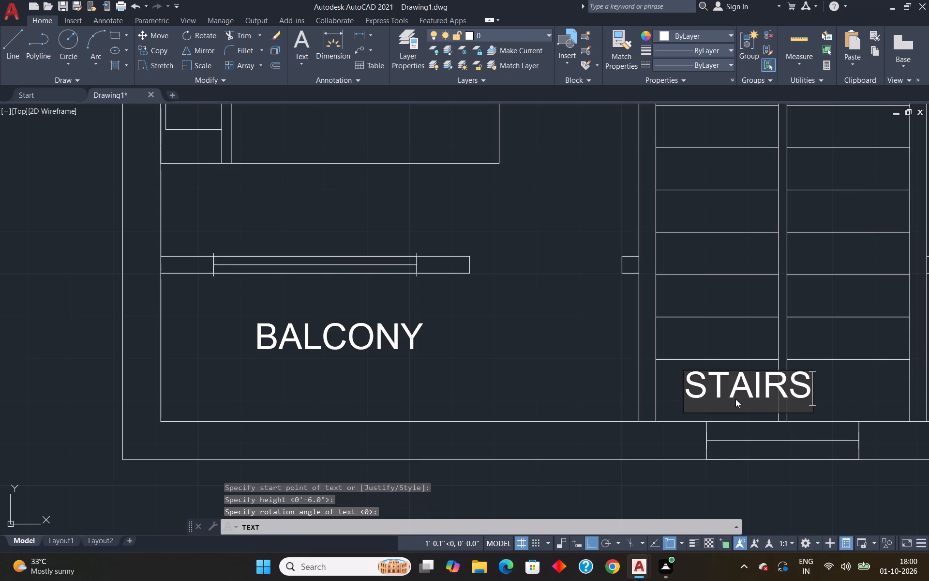
key("Return")
key("Return")
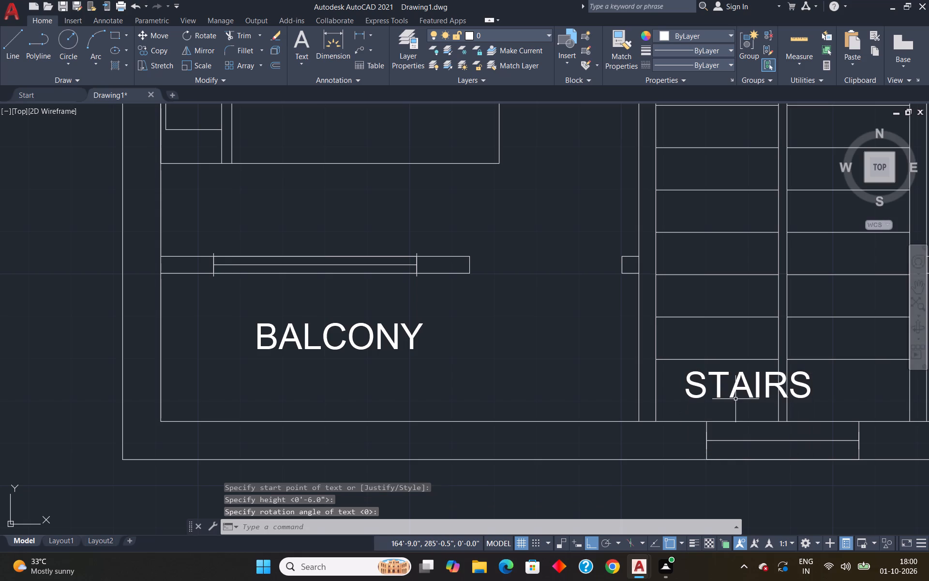
Trim the staircase's two centre lines below the lowest tread, where they cross the "STAIRS" label.
scroll(735, 399, "down", 2)
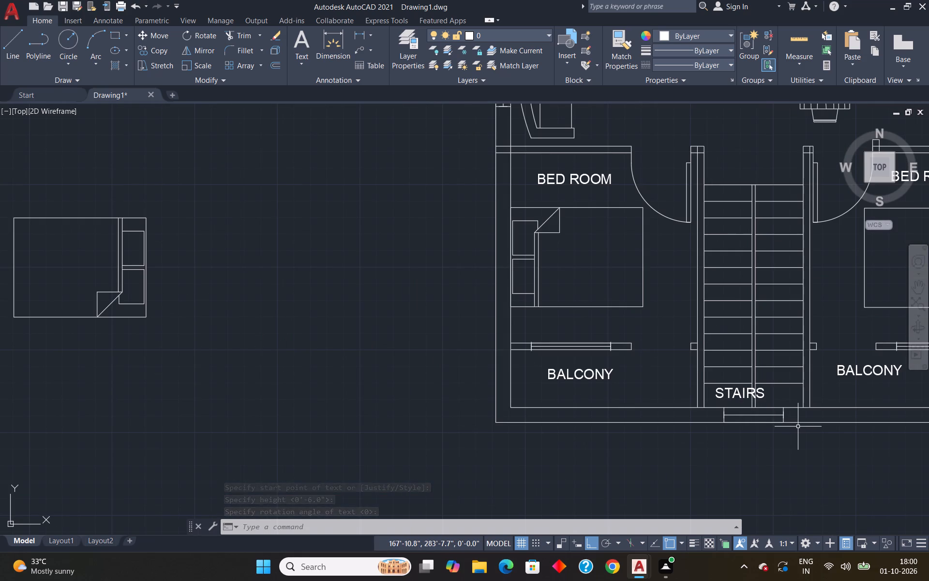
scroll(794, 411, "up", 1)
type("TR")
key("Return")
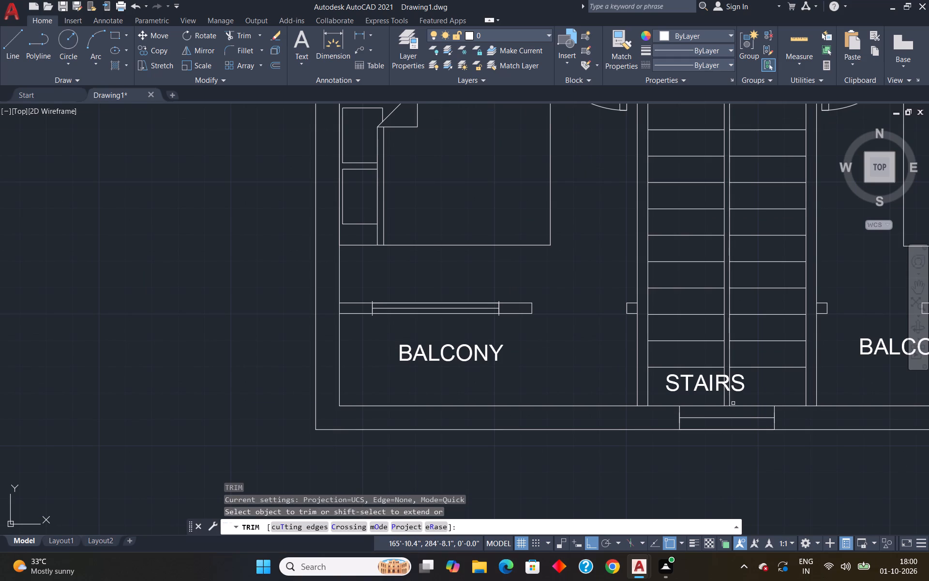
left_click_drag(733, 402, 711, 398)
left_click_drag(755, 379, 736, 383)
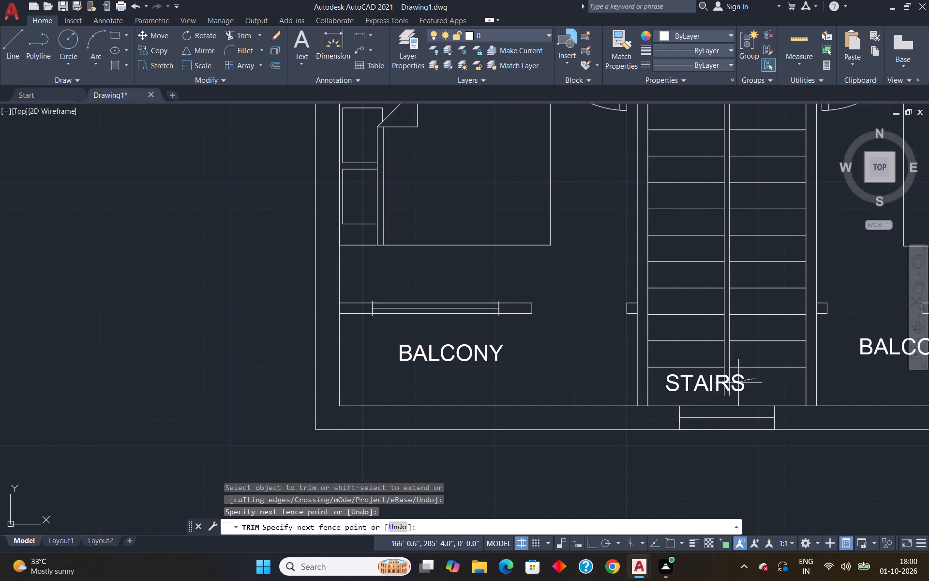
left_click_drag(736, 383, 692, 383)
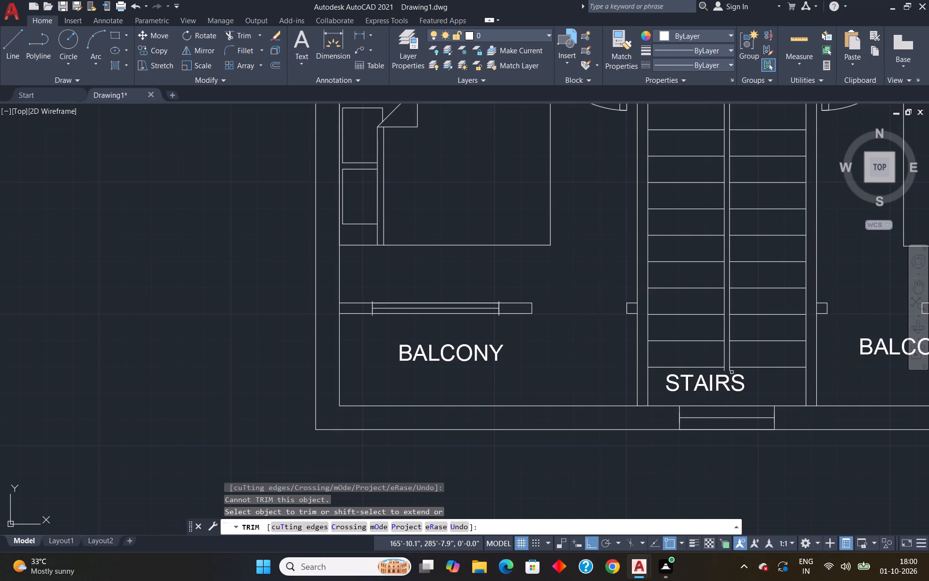
left_click_drag(728, 371, 718, 371)
scroll(730, 373, "up", 4)
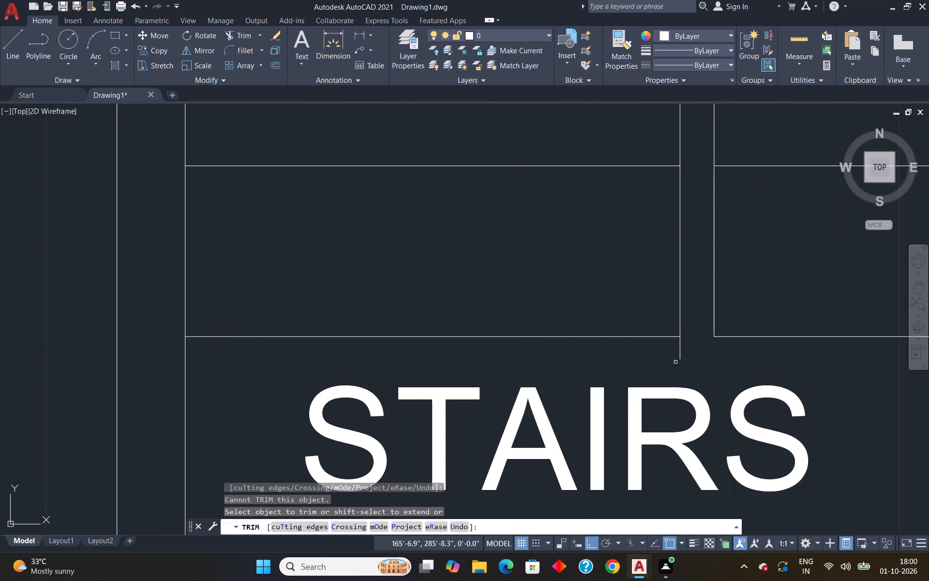
left_click_drag(671, 355, 700, 354)
key("Escape")
scroll(714, 386, "down", 2)
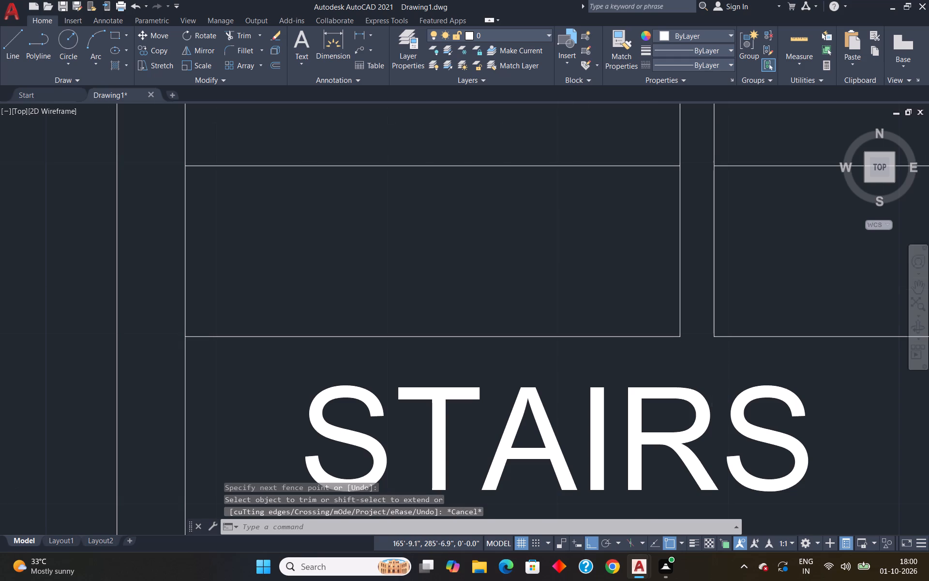
Add the single-line text "TOILET", 6" high and unrotated, above the toilet fixture in the upper small room.
scroll(714, 386, "down", 3)
scroll(784, 386, "down", 2)
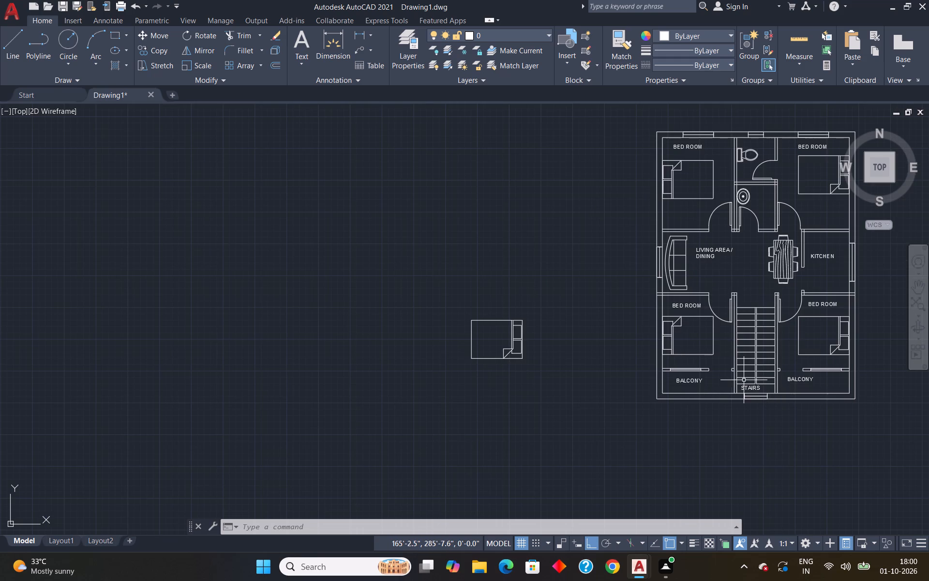
scroll(749, 336, "down", 1)
scroll(744, 218, "up", 3)
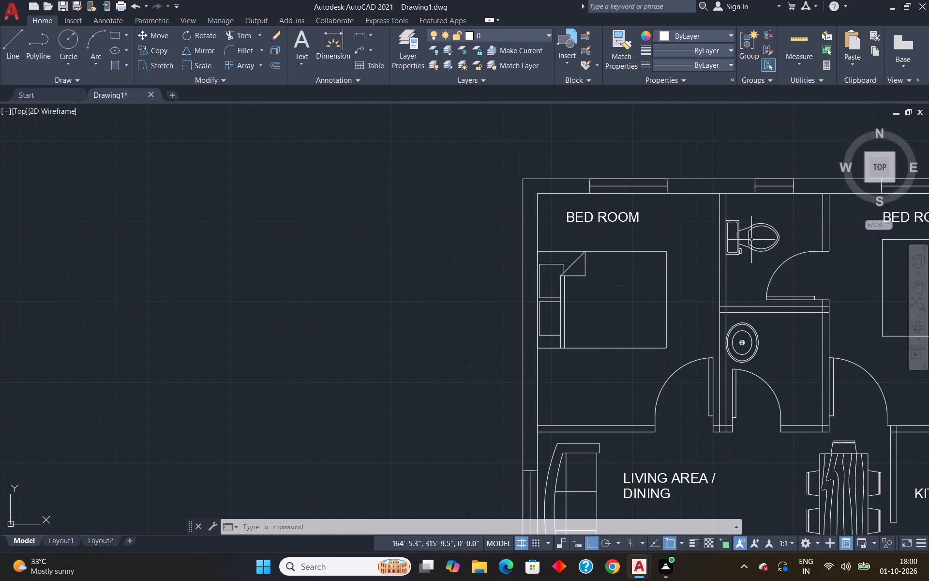
key("space")
key("Escape")
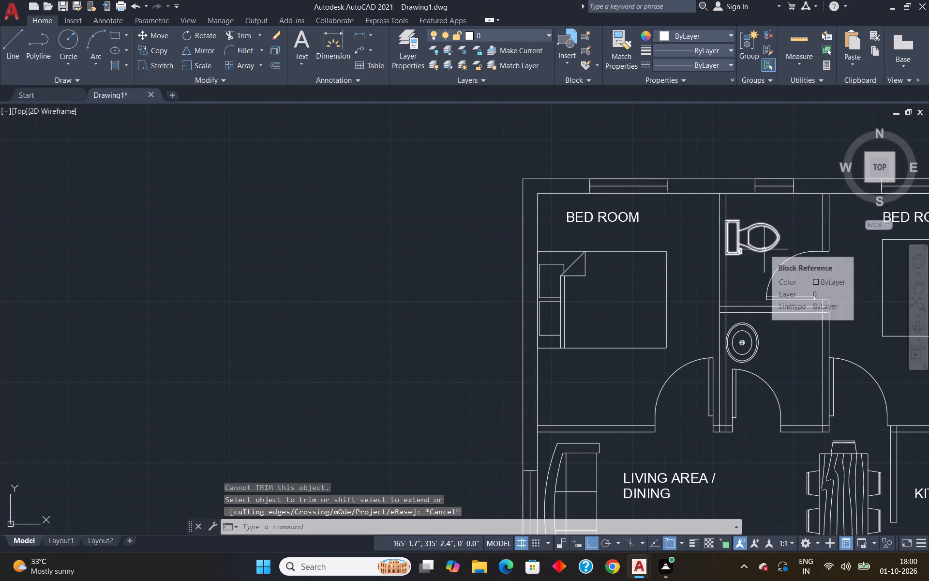
key("d")
key("t")
key("Return")
scroll(761, 216, "up", 3)
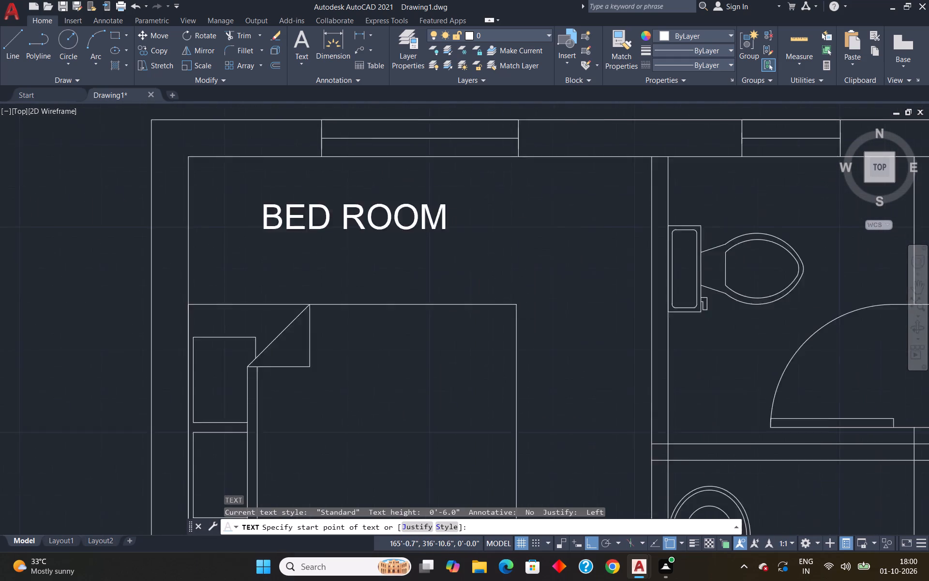
left_click_drag(668, 182, 682, 185)
scroll(796, 200, "down", 4)
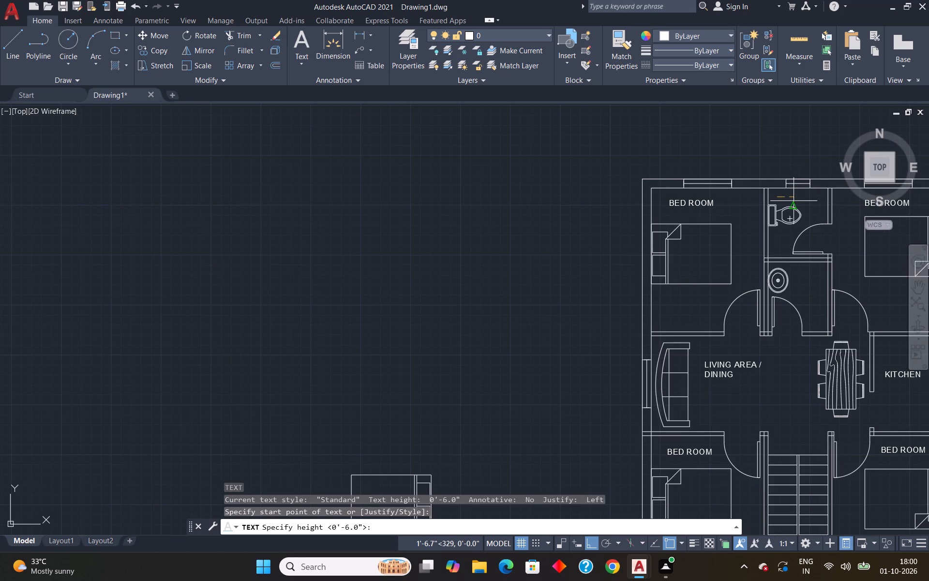
key("Return")
key("Return")
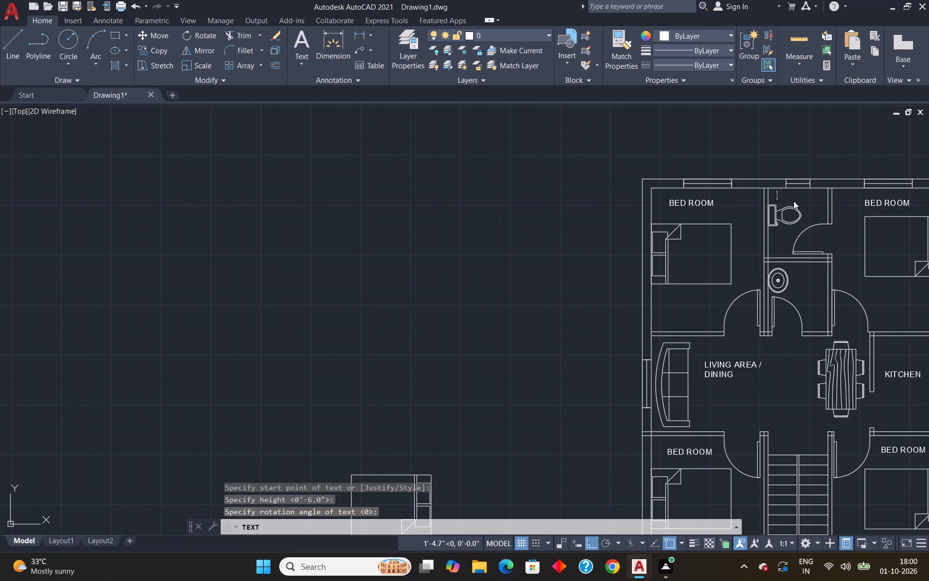
type("TOILET")
key("Return")
key("Return")
Add the single-line text "TOILET", 6" high and unrotated, beside the washbasin in the lower small room.
scroll(801, 308, "up", 3)
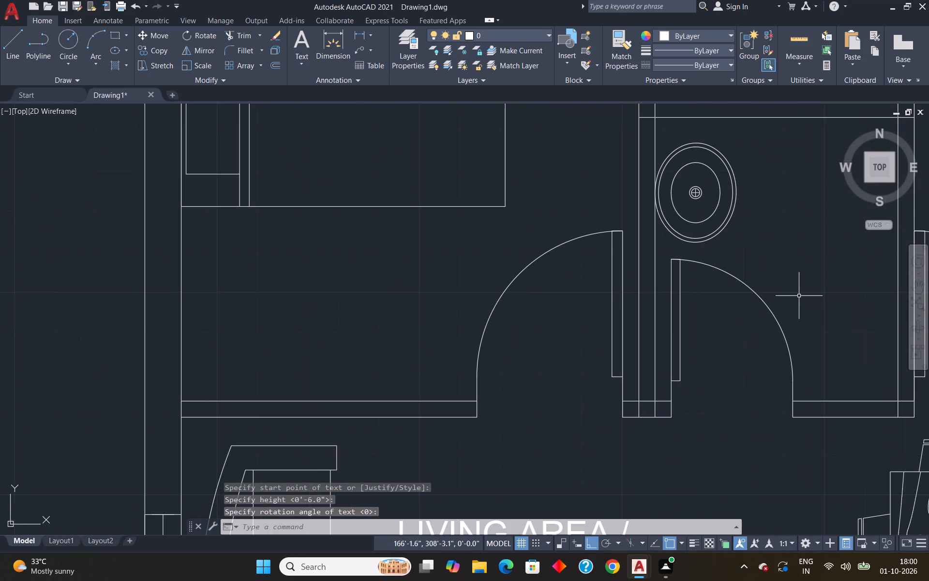
key("space")
left_click(763, 215)
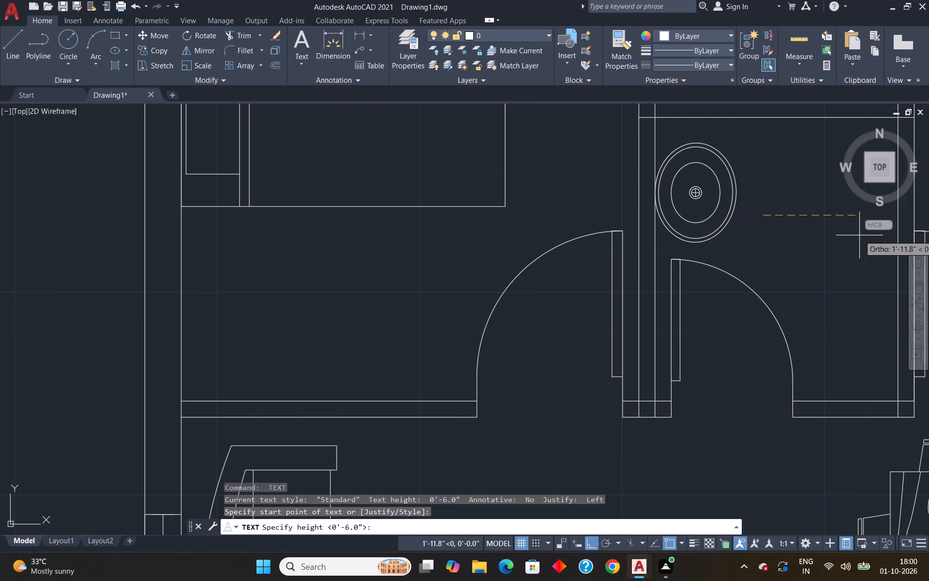
key("Return")
key("Return")
type("TOILET")
key("Return")
key("Return")
Erase the spare bed block lying outside the floor plan.
scroll(859, 235, "down", 4)
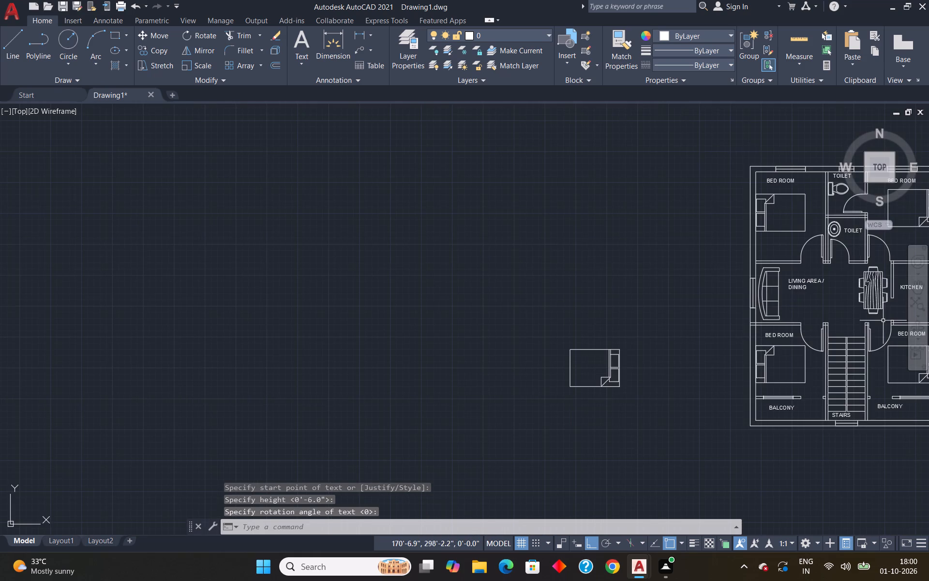
scroll(884, 322, "down", 4)
scroll(912, 309, "up", 3)
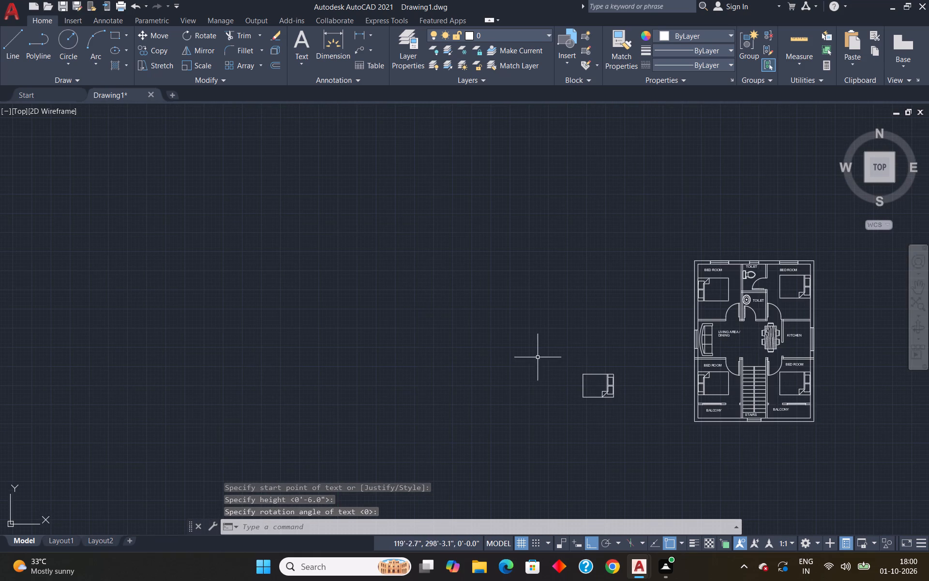
left_click_drag(624, 349, 548, 434)
key("Delete")
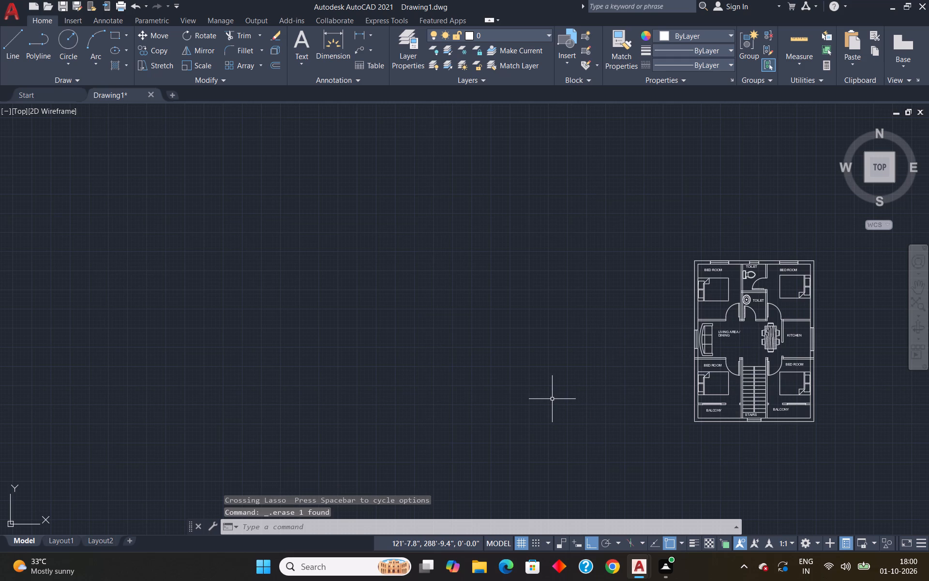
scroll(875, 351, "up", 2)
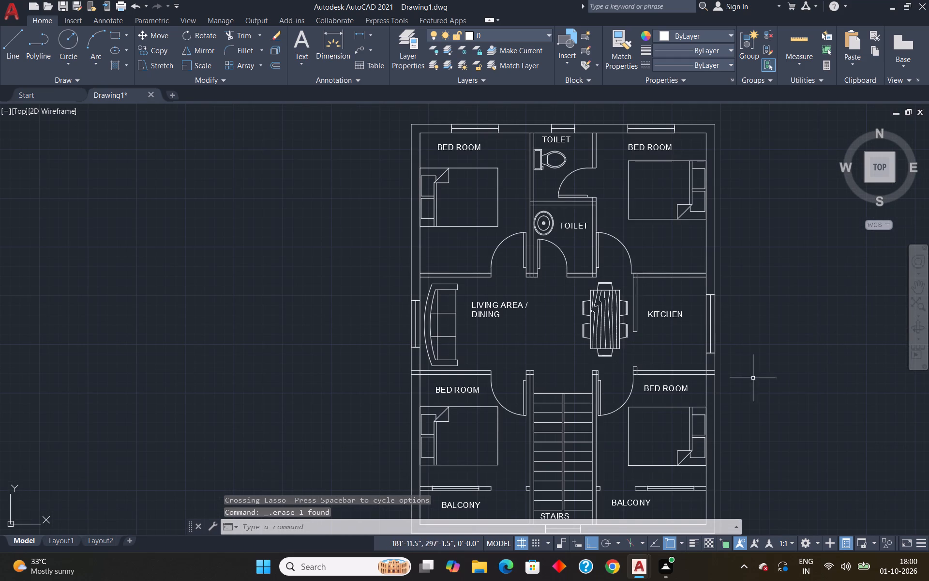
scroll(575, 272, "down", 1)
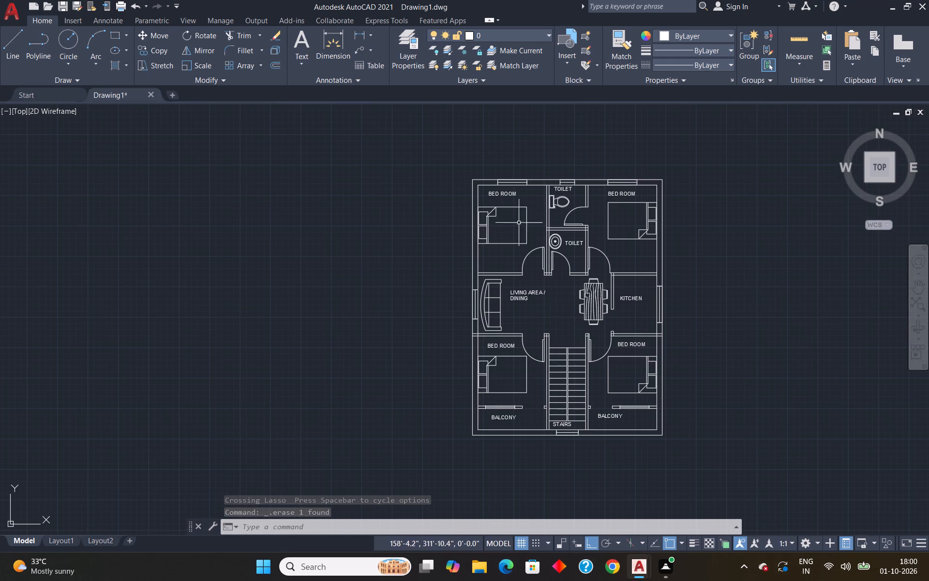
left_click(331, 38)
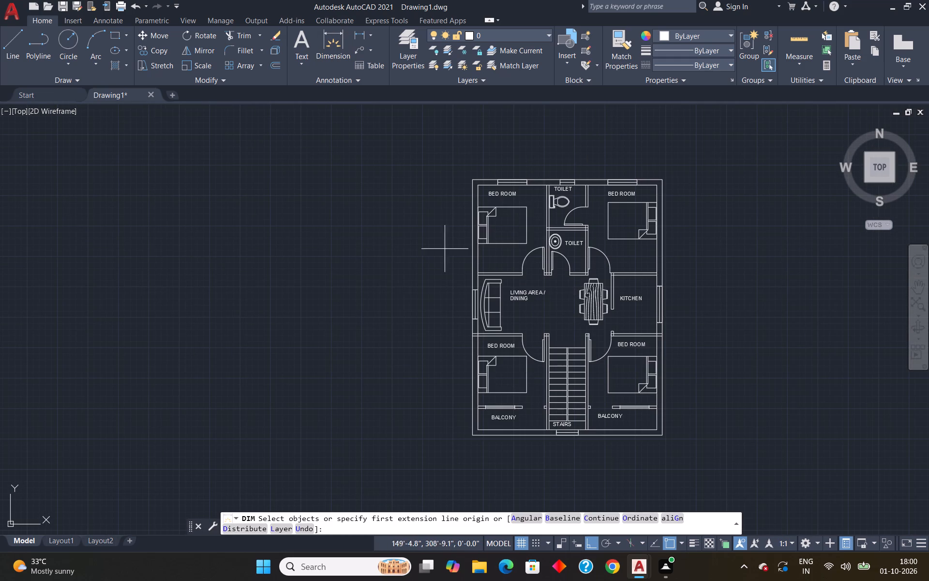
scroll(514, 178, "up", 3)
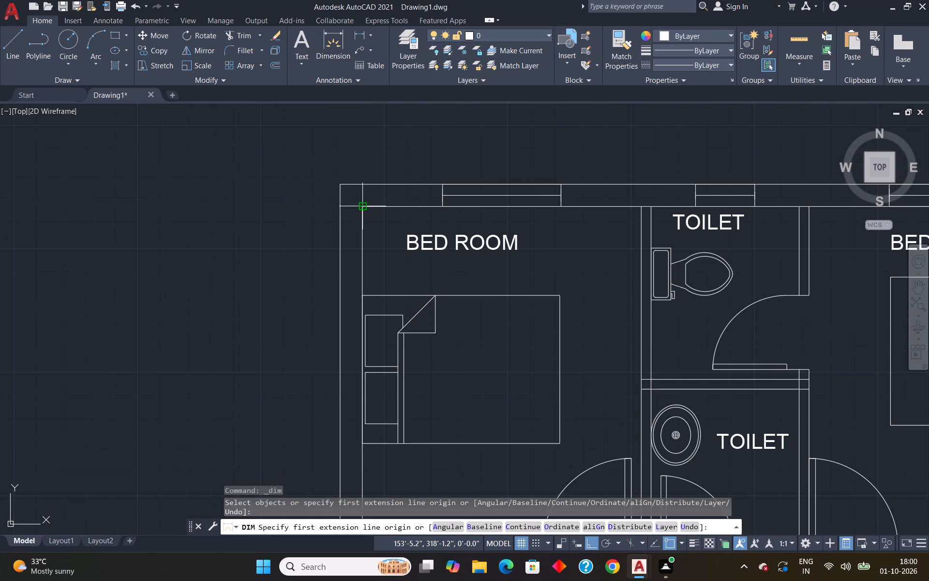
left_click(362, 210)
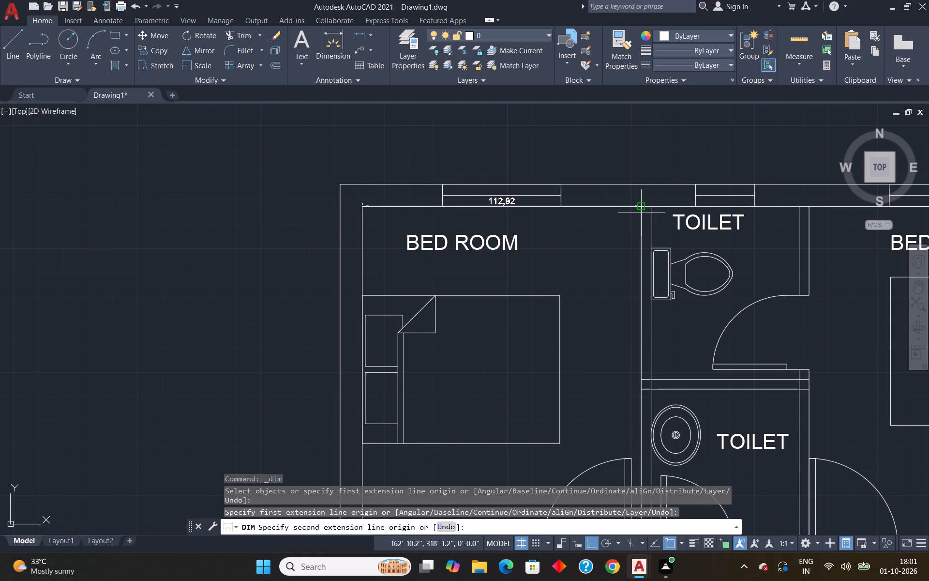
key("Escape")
Modify the ISO-25 dimension style's primary units to Engineering format with 0'-0.0" precision.
key("d")
key("Return")
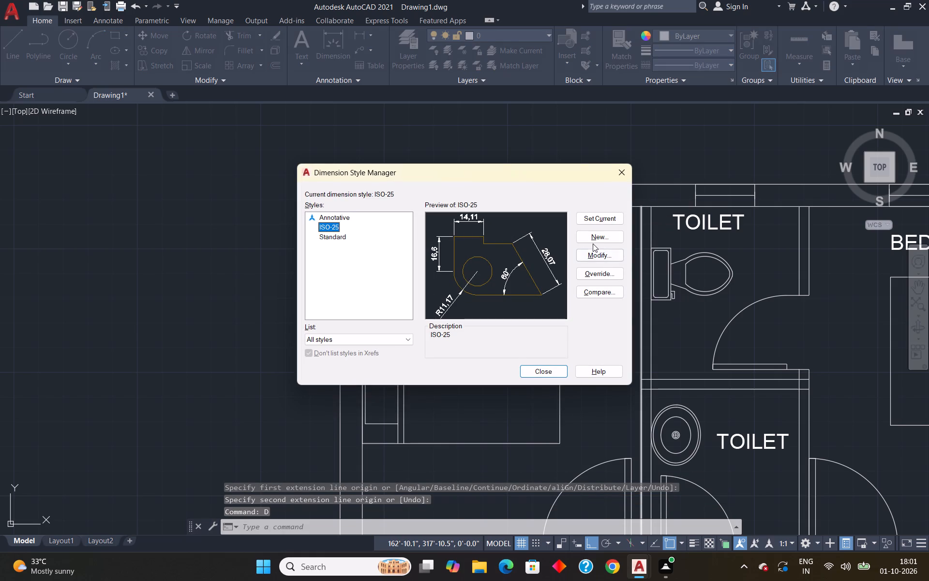
left_click(599, 252)
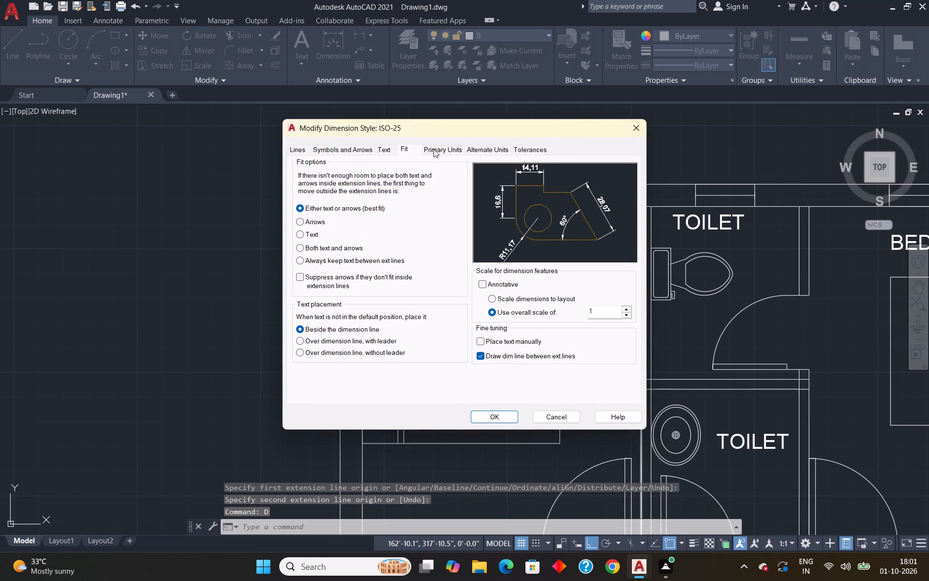
left_click(435, 146)
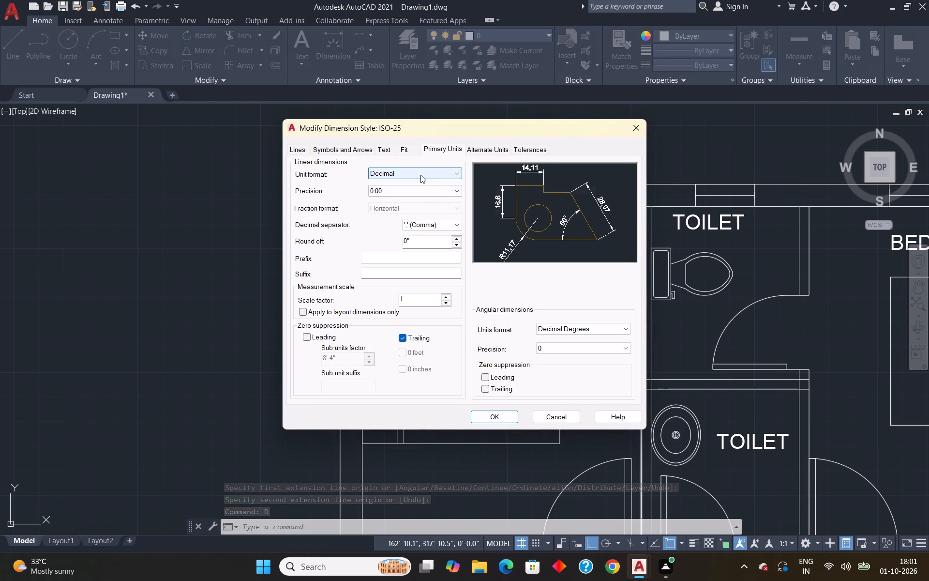
left_click(420, 175)
left_click(416, 196)
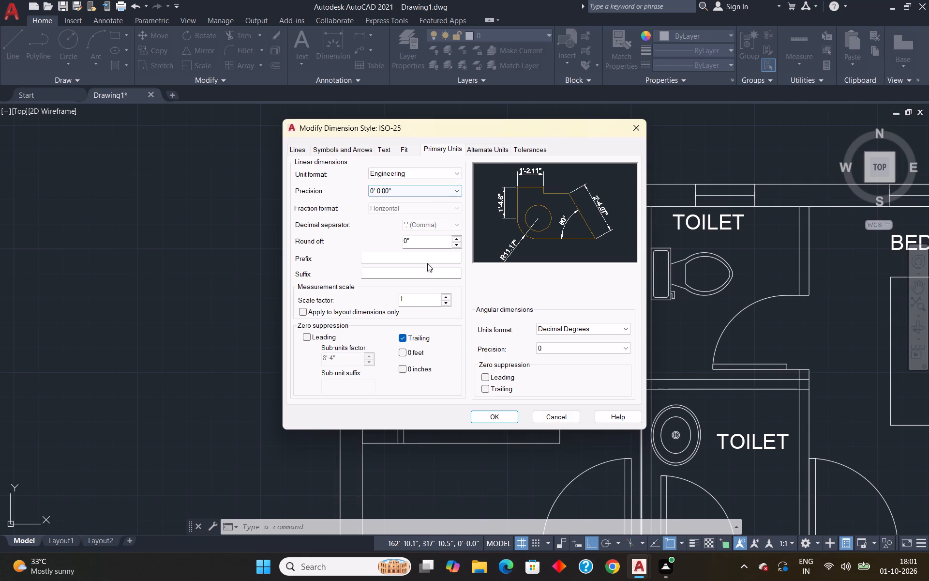
left_click(403, 192)
left_click(404, 213)
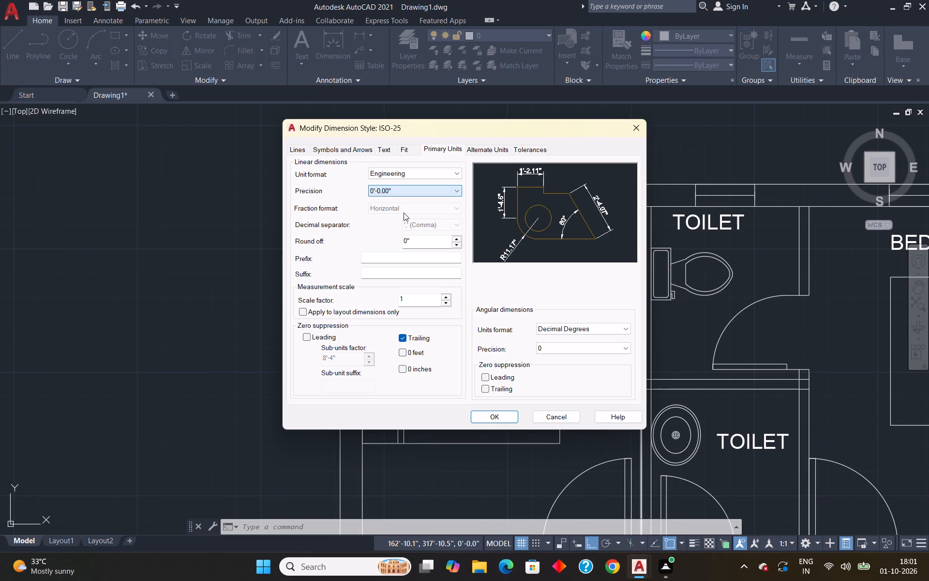
left_click(399, 191)
left_click(394, 205)
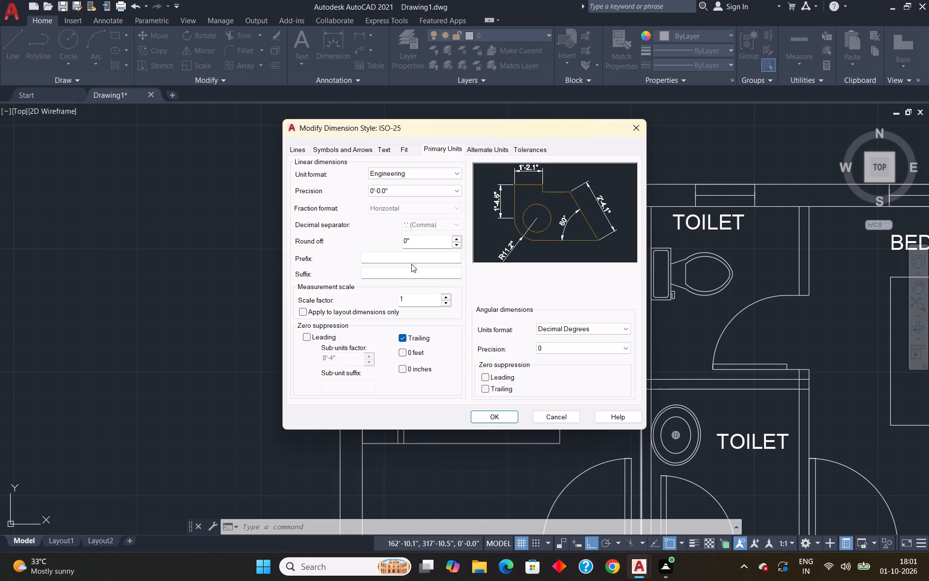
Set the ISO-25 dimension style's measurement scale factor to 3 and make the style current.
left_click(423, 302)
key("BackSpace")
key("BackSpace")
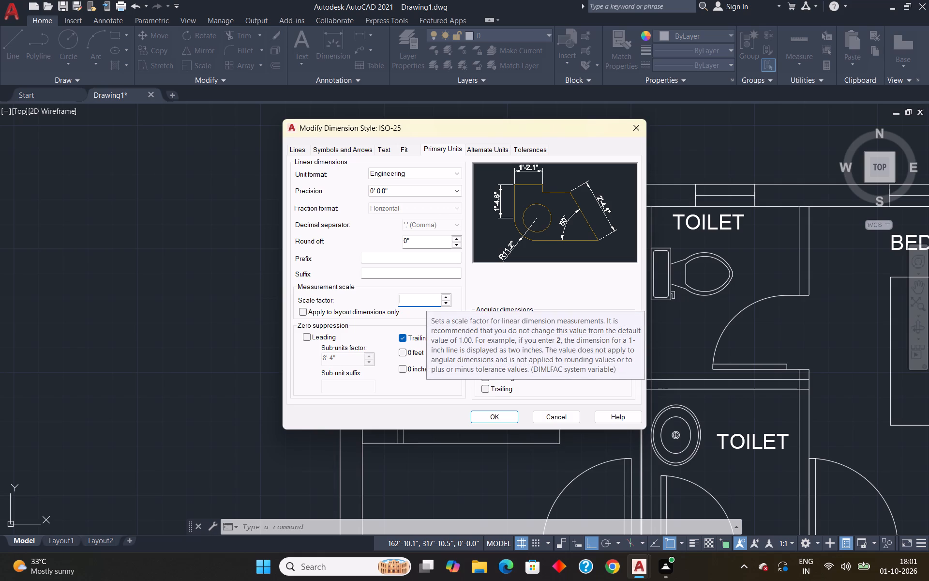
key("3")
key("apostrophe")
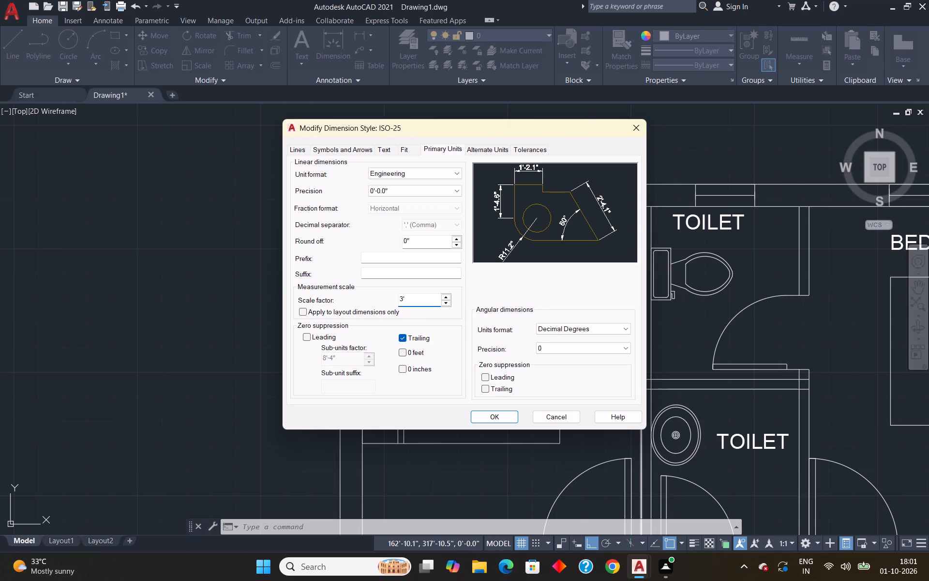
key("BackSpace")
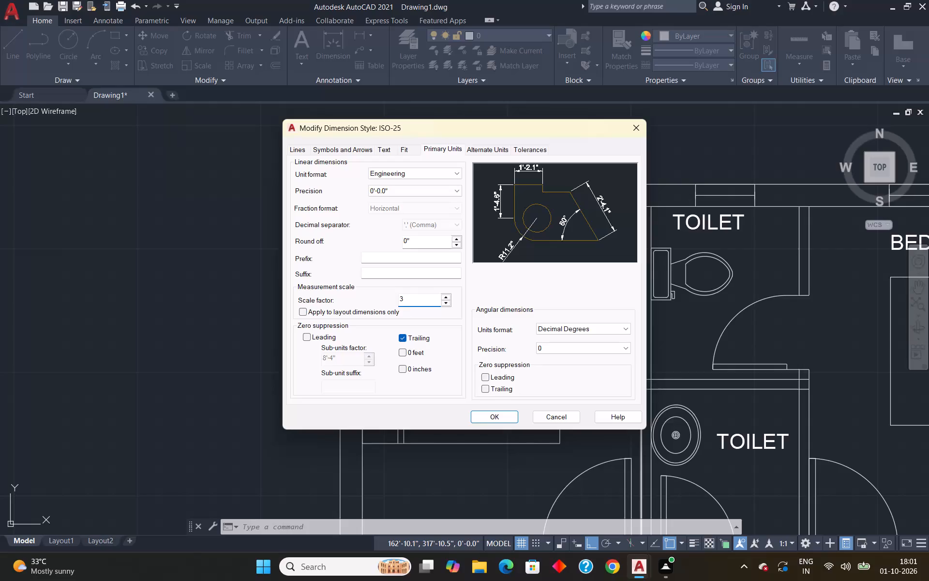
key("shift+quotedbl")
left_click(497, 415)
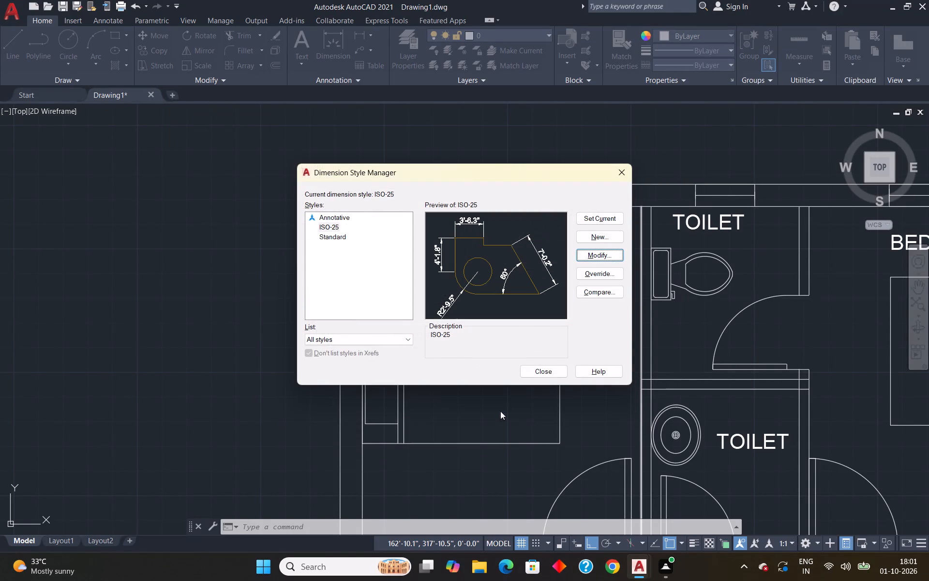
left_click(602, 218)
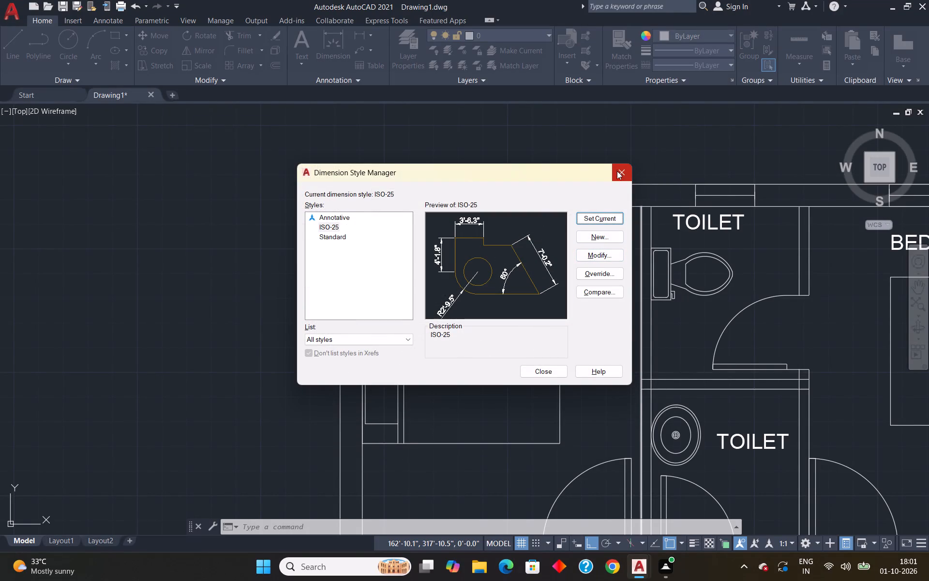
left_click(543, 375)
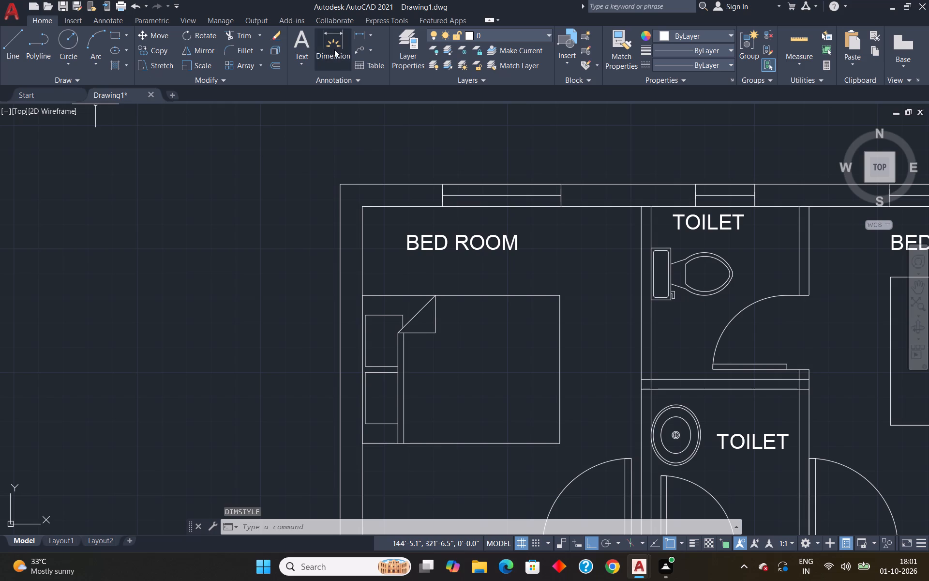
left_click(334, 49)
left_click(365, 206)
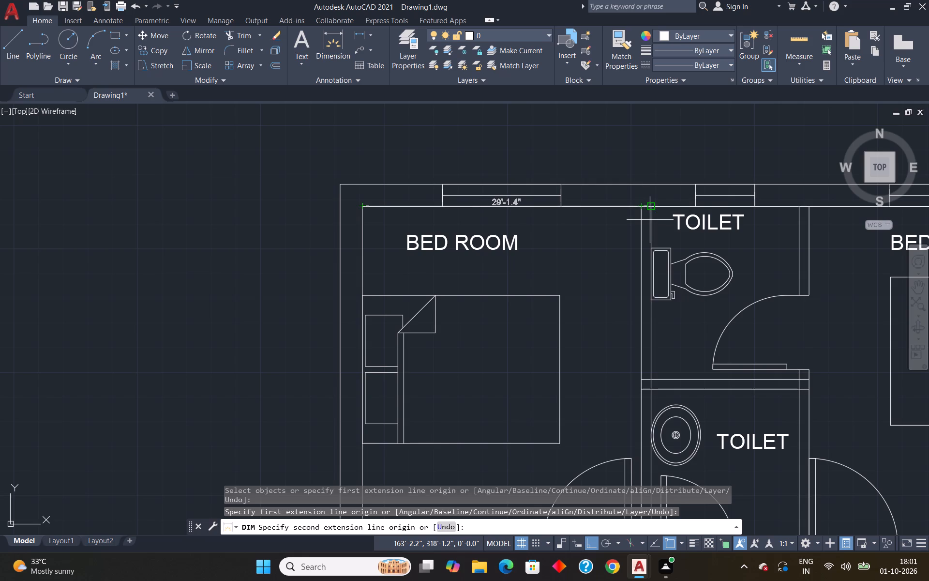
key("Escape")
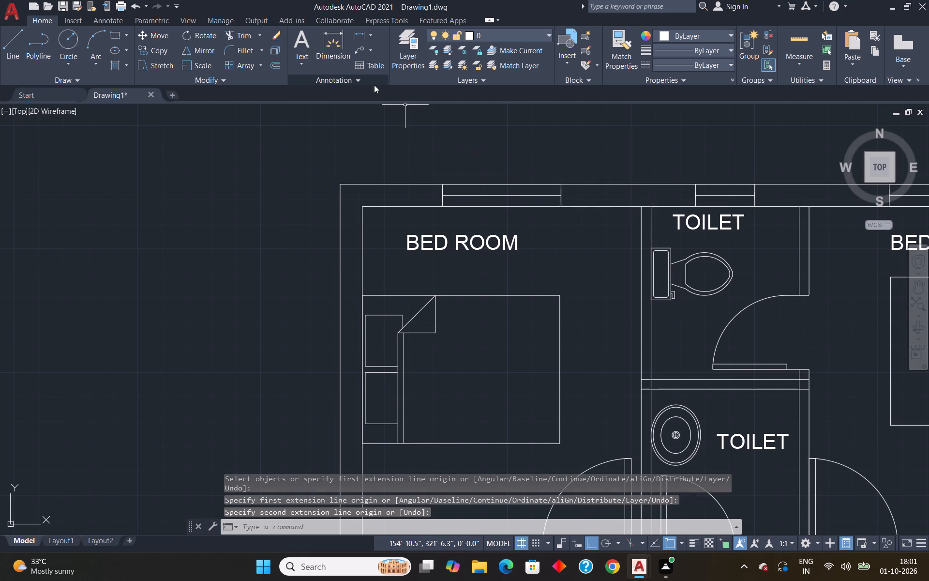
Modify the ISO-25 dimension style to a measurement scale factor of 2.5 and 0'-0" precision, and make it current.
key("d")
key("Return")
left_click(604, 256)
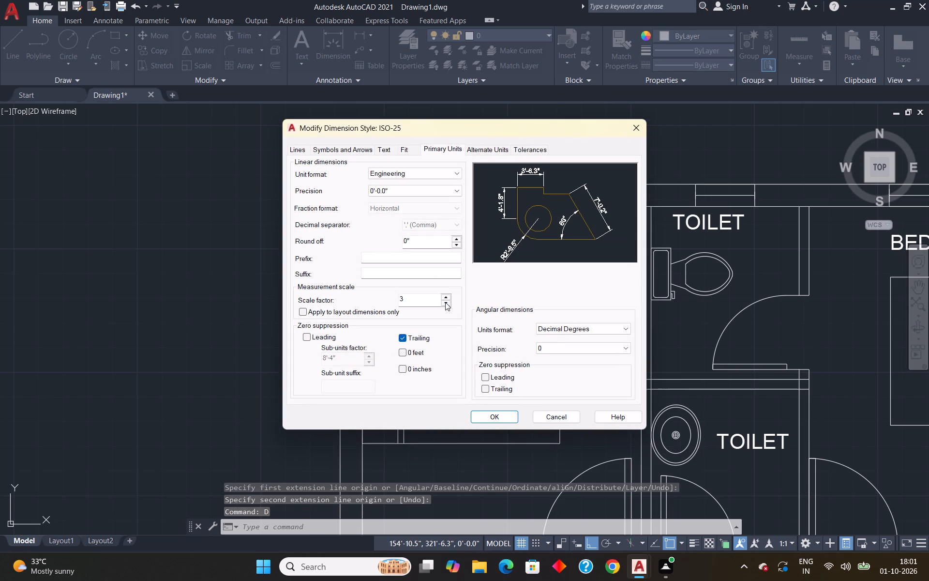
left_click(417, 302)
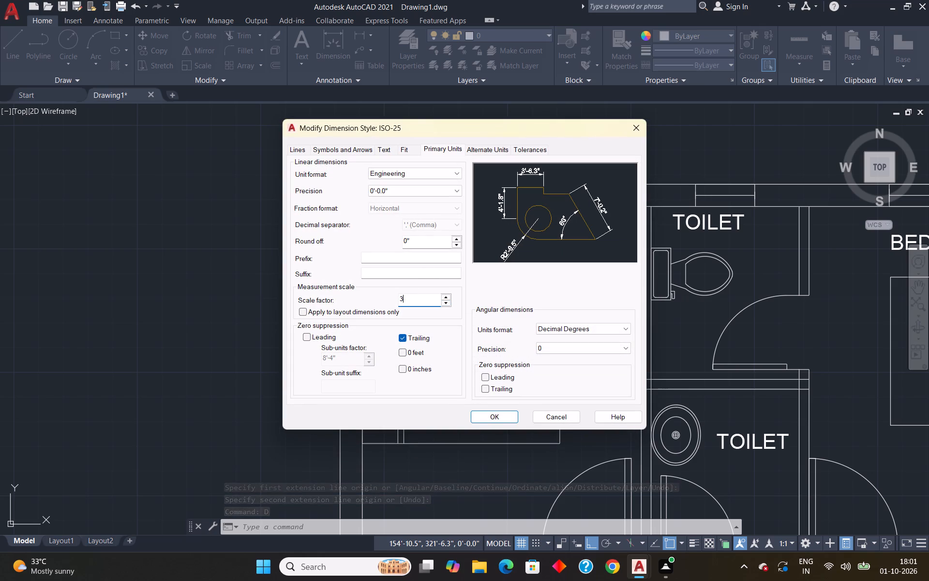
key("BackSpace")
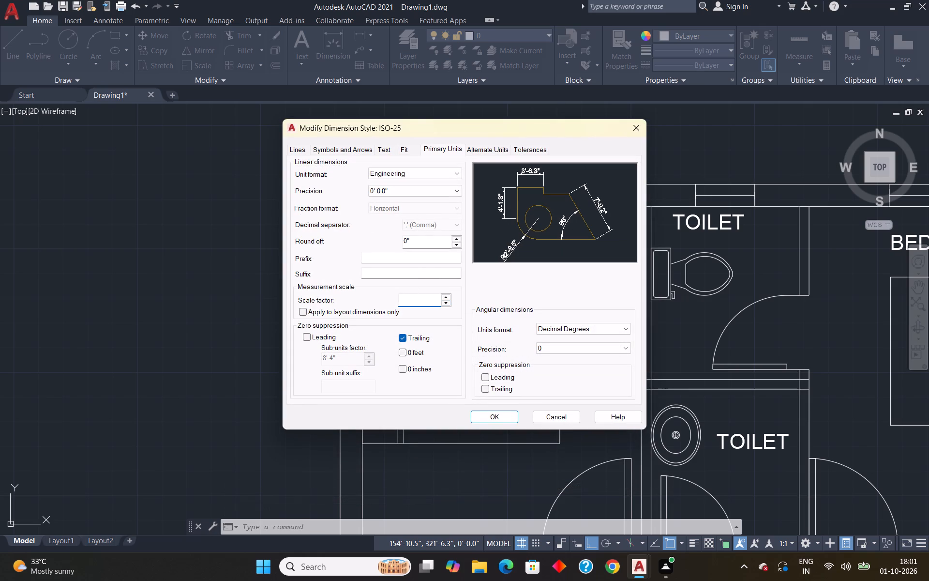
type("2.5\"")
left_click(418, 191)
left_click(408, 199)
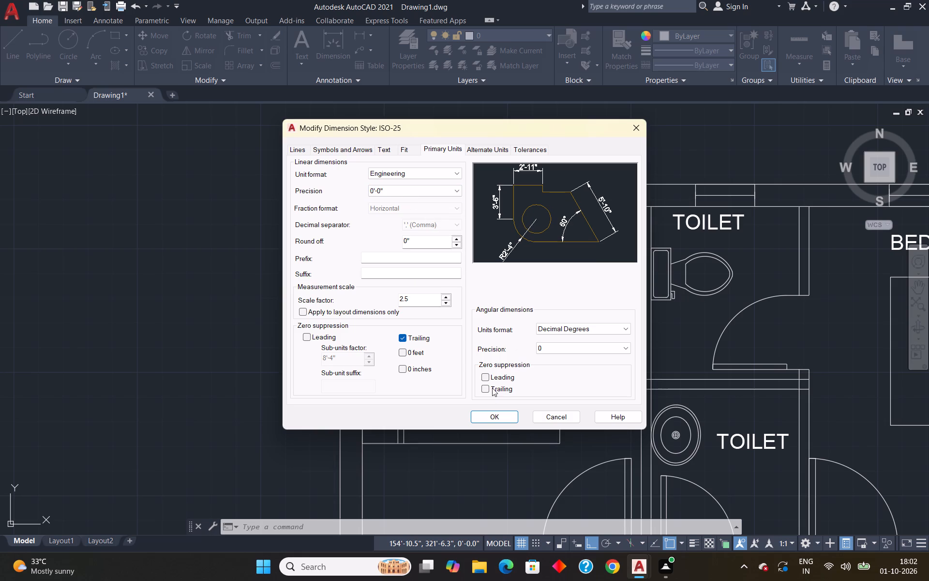
left_click(492, 413)
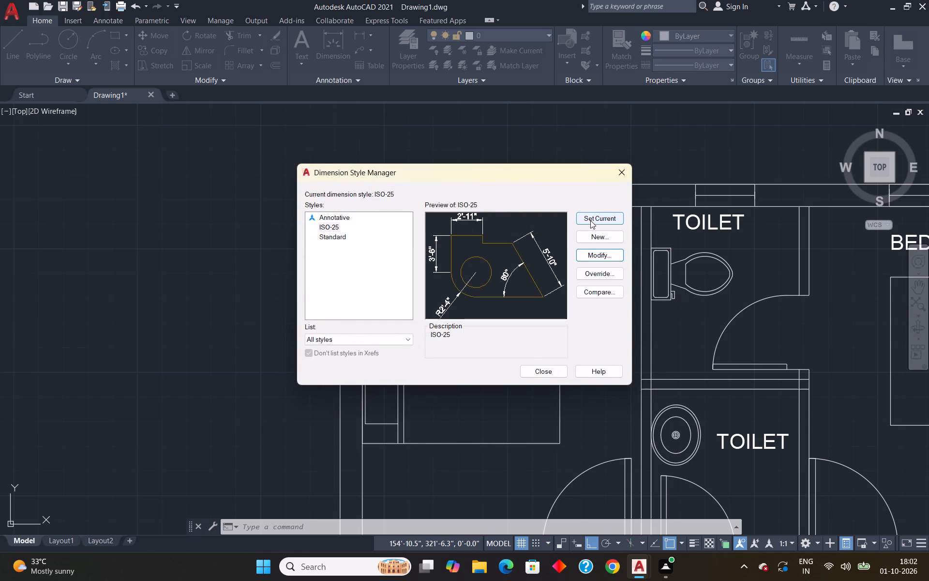
left_click(590, 220)
left_click(546, 369)
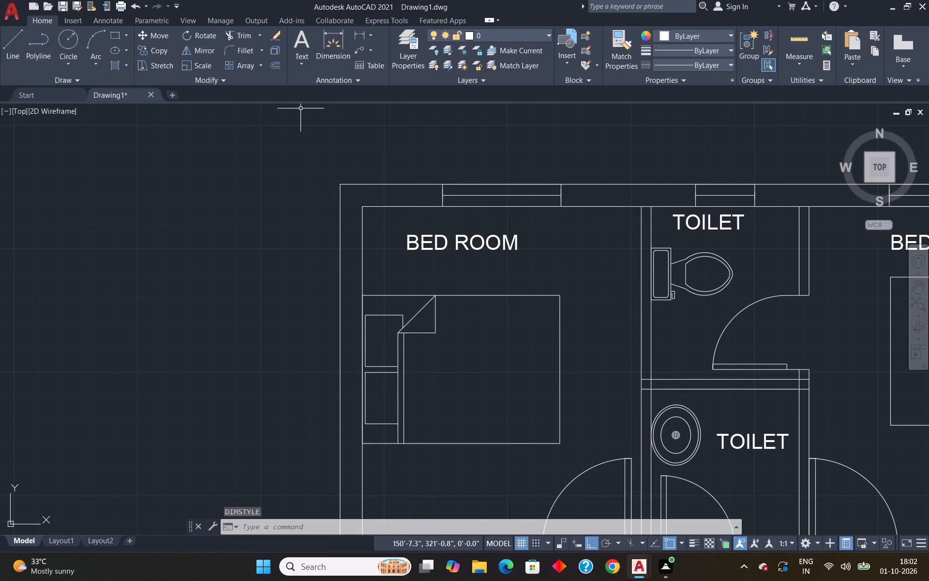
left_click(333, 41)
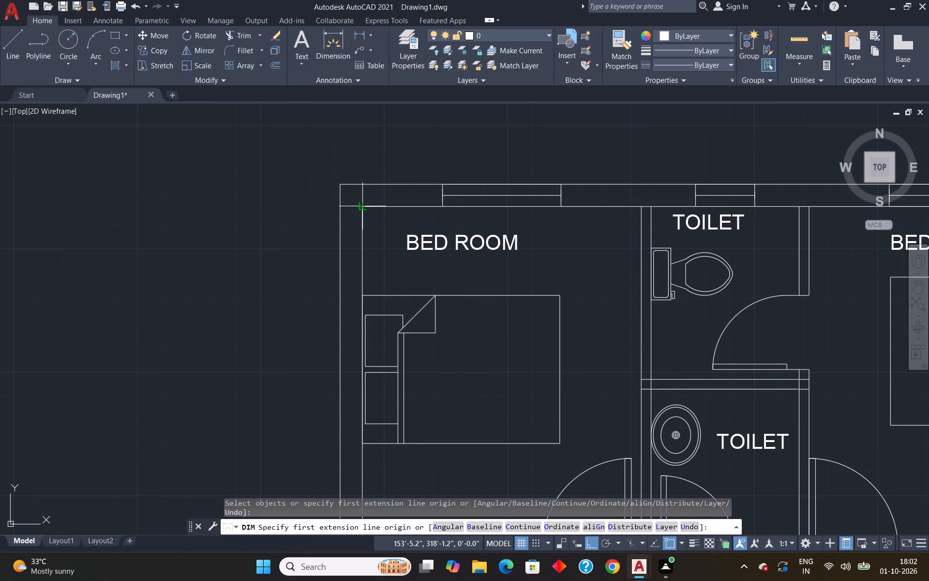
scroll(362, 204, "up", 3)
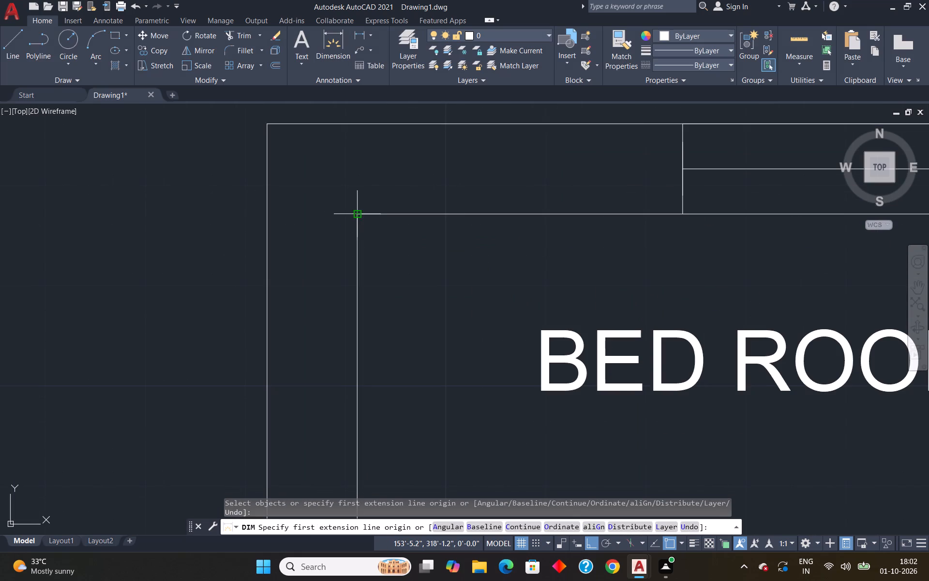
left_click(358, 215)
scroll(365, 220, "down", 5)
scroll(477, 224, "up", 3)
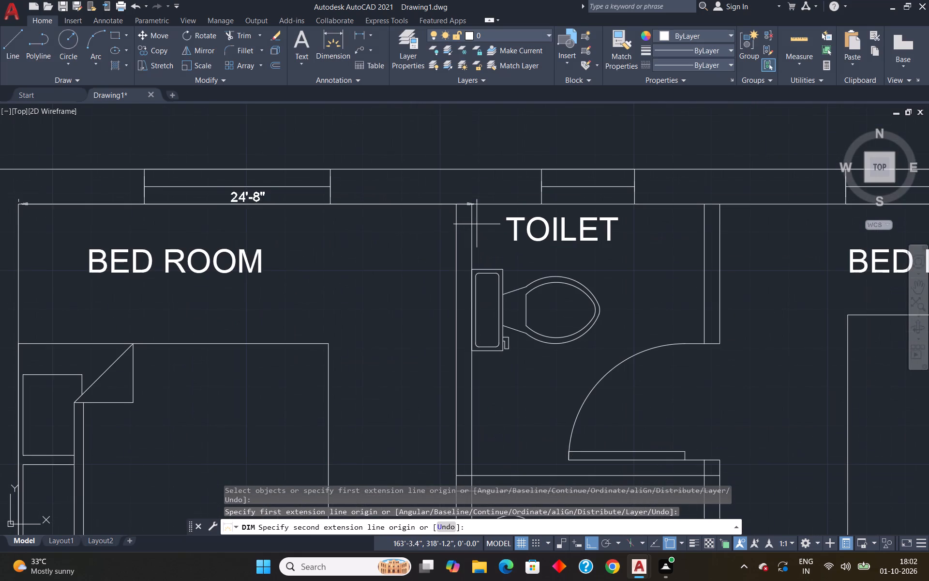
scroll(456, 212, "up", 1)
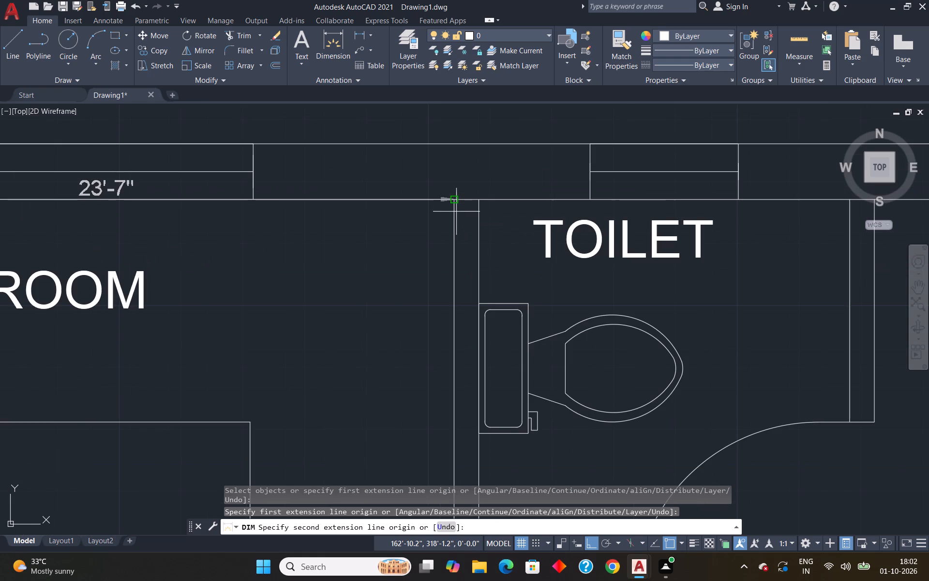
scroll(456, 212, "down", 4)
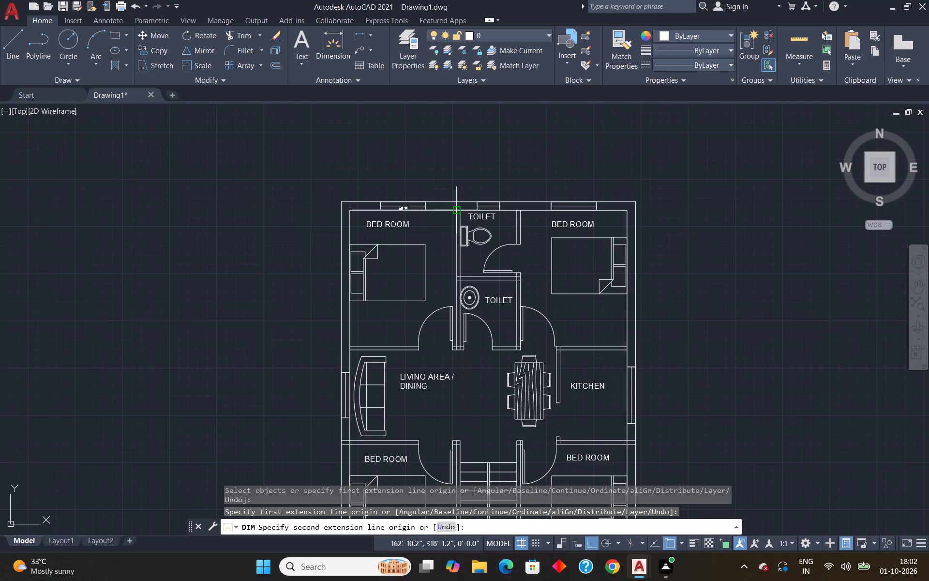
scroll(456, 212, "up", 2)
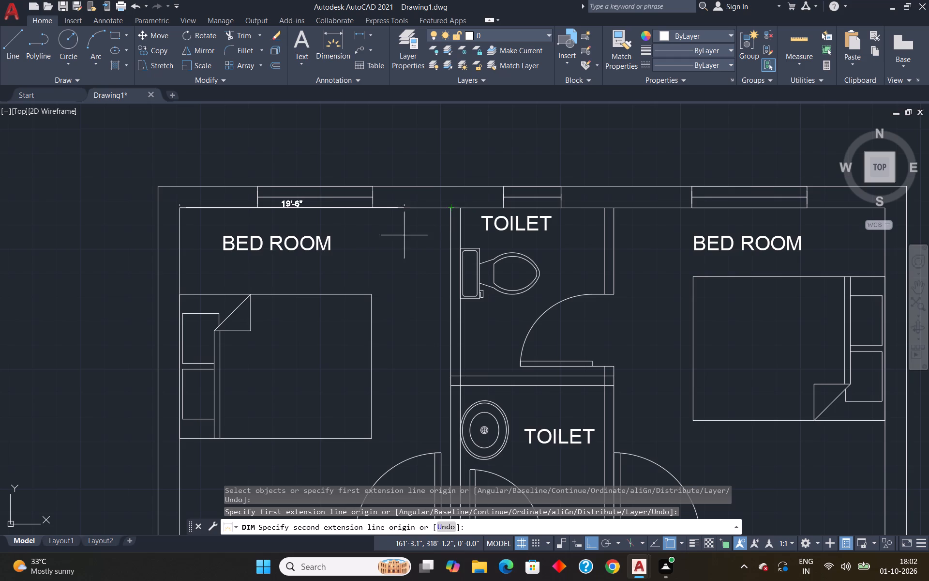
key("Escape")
Check the inside width of the upper-left bedroom with the Quick measure tool.
scroll(400, 310, "down", 3)
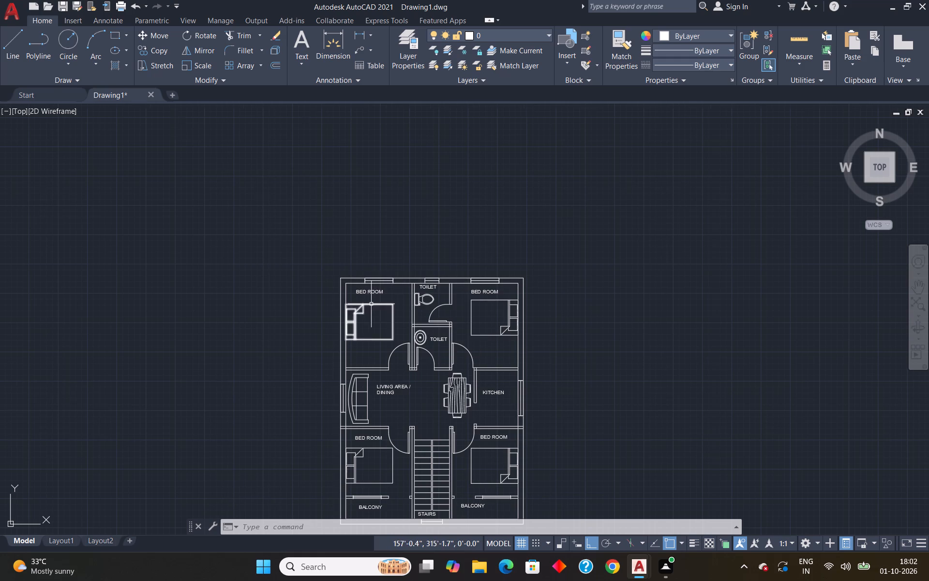
scroll(371, 304, "up", 2)
scroll(375, 323, "down", 3)
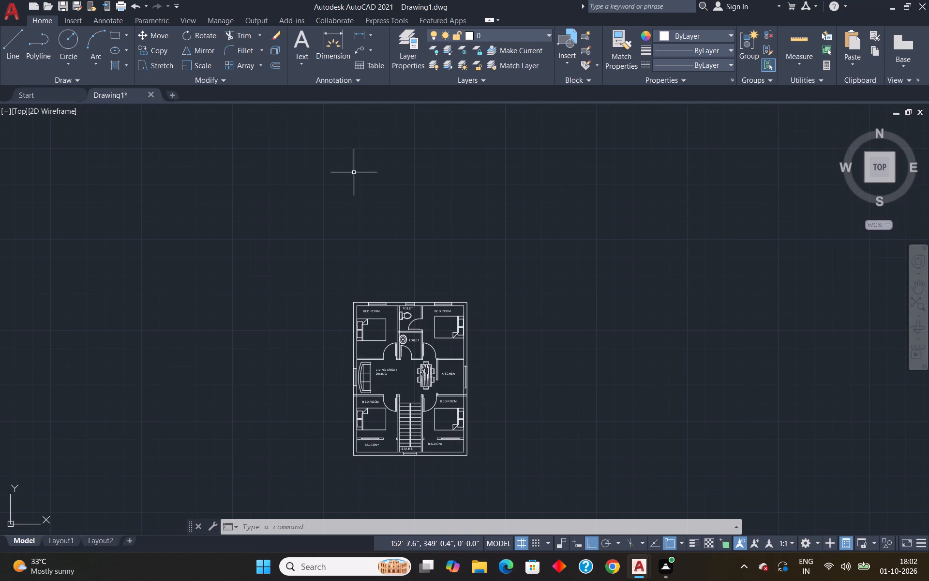
scroll(386, 321, "up", 2)
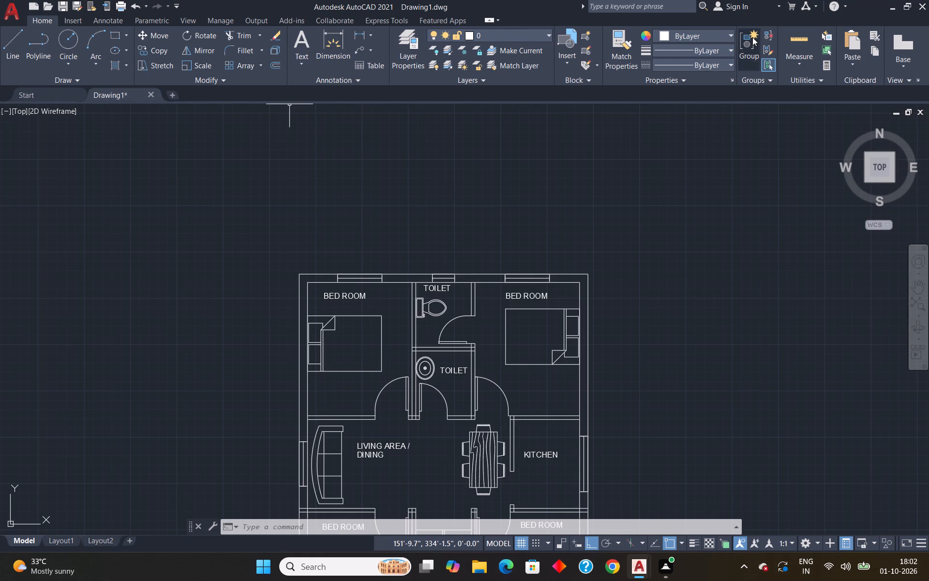
left_click(787, 45)
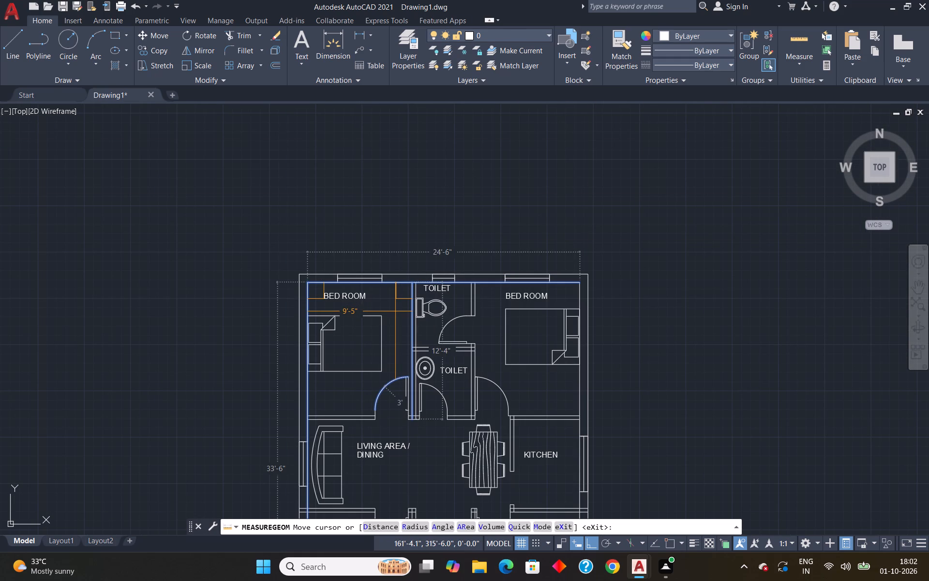
key("Escape")
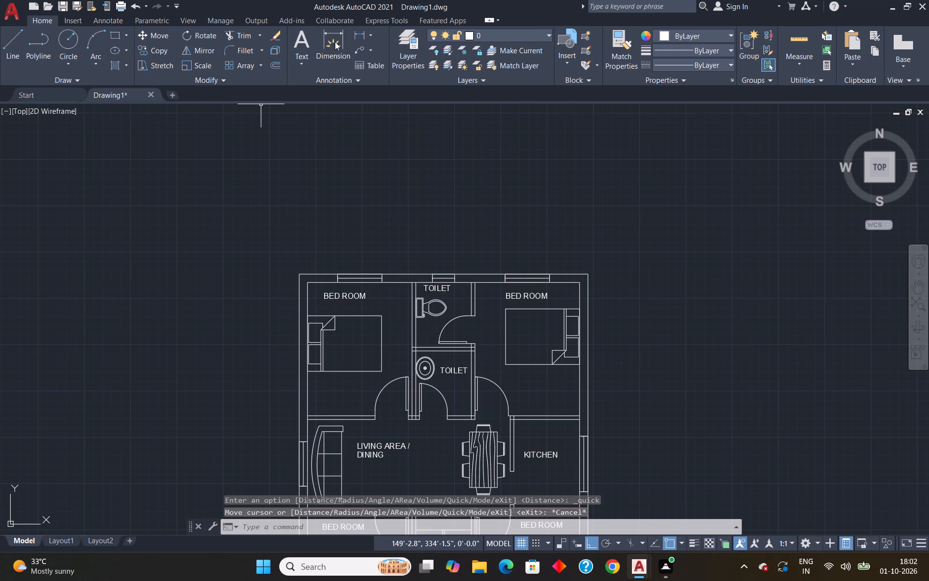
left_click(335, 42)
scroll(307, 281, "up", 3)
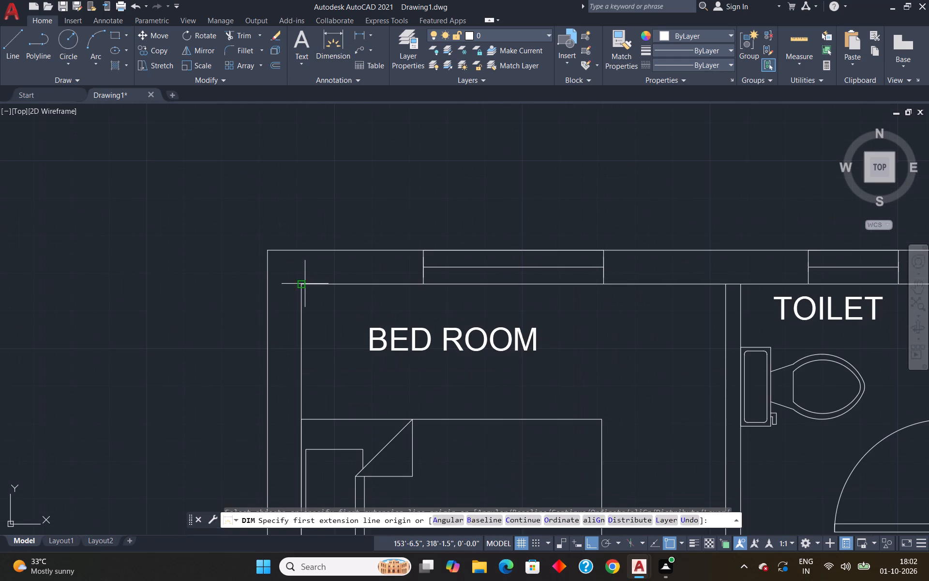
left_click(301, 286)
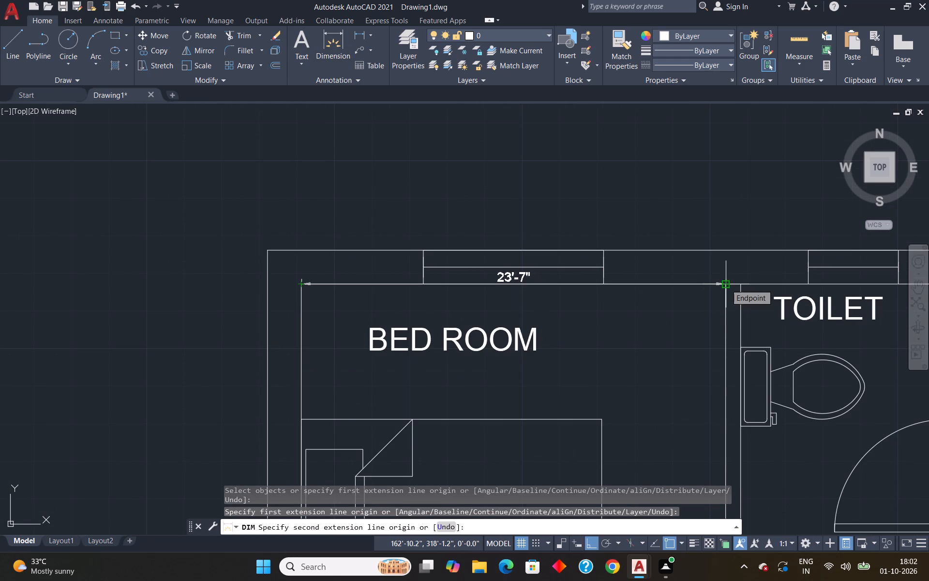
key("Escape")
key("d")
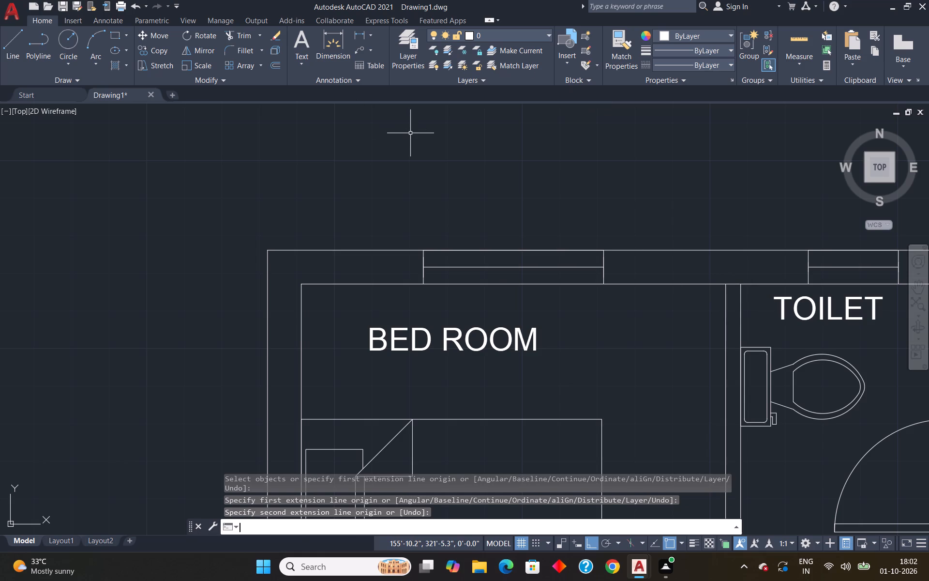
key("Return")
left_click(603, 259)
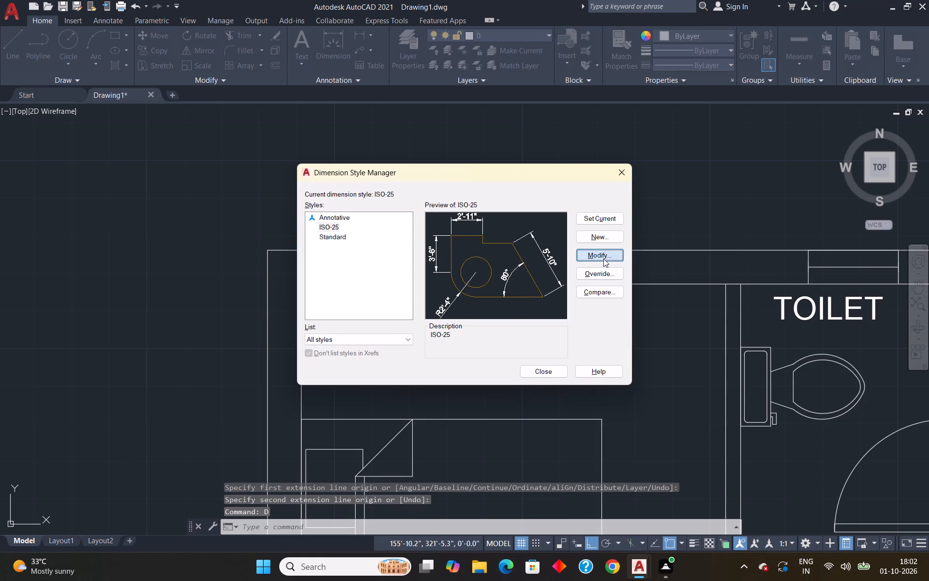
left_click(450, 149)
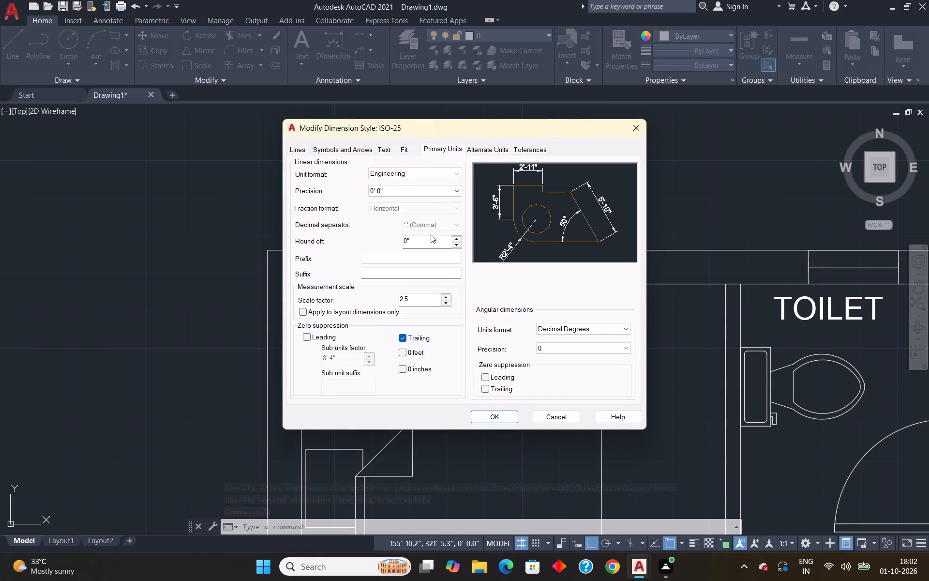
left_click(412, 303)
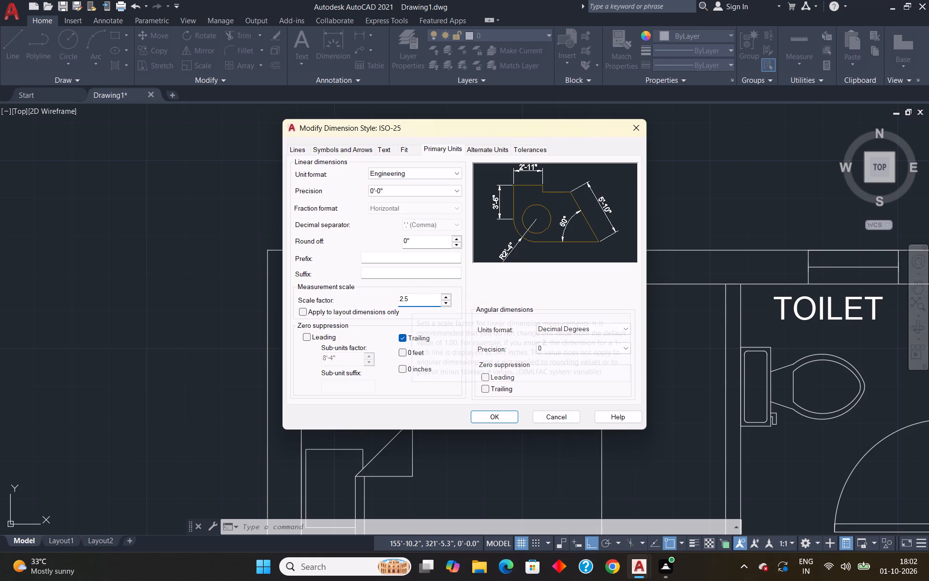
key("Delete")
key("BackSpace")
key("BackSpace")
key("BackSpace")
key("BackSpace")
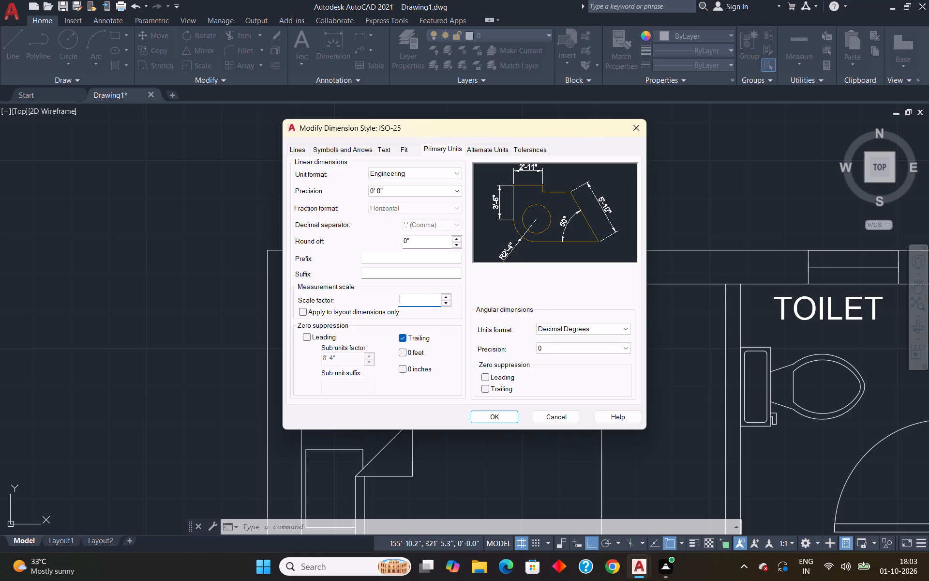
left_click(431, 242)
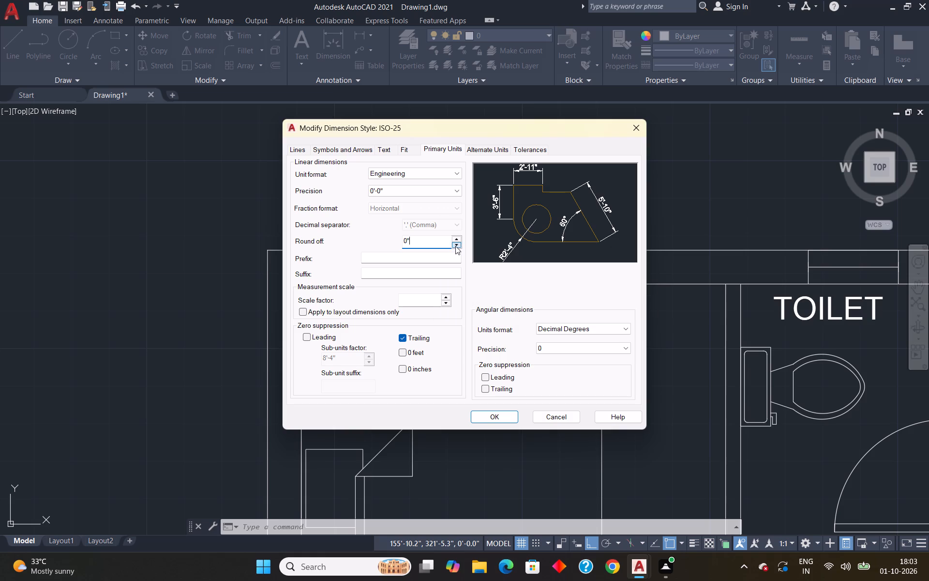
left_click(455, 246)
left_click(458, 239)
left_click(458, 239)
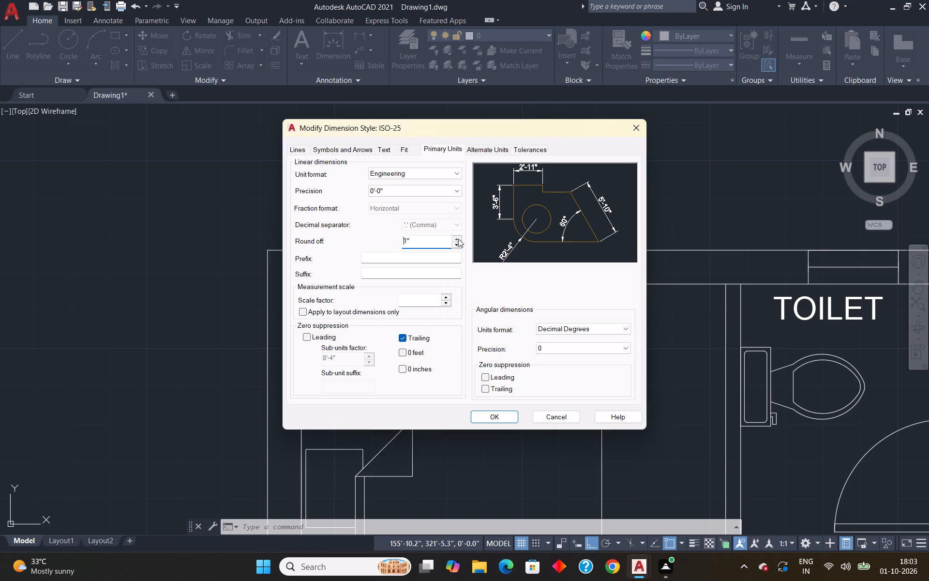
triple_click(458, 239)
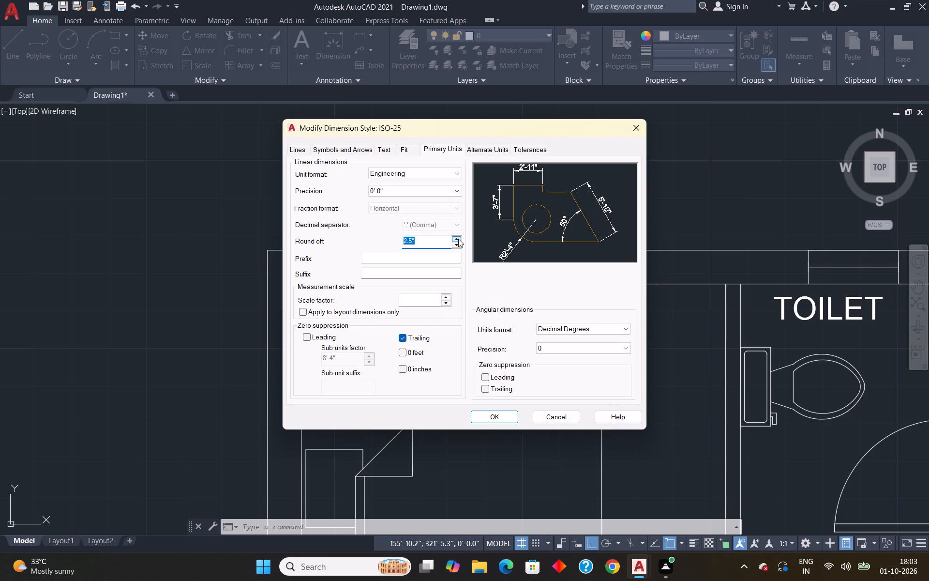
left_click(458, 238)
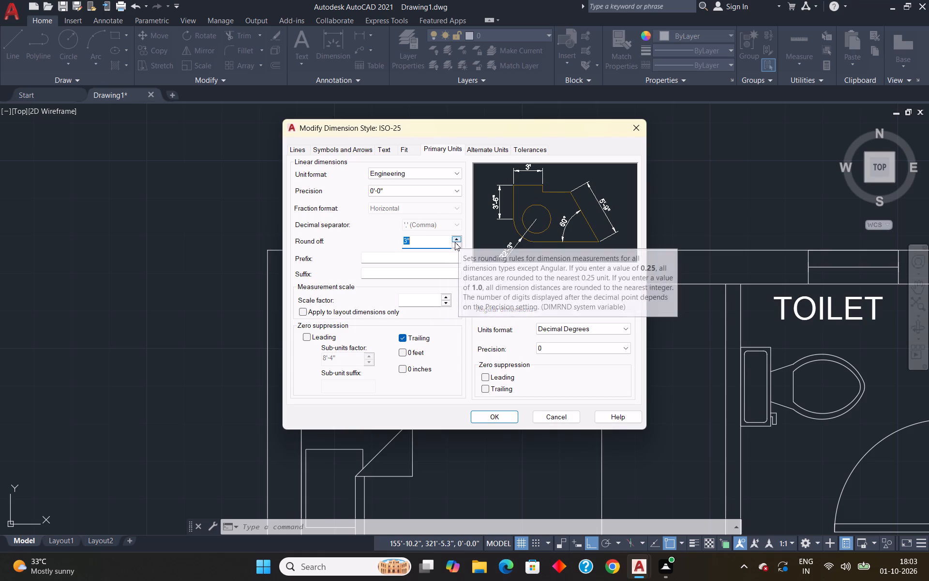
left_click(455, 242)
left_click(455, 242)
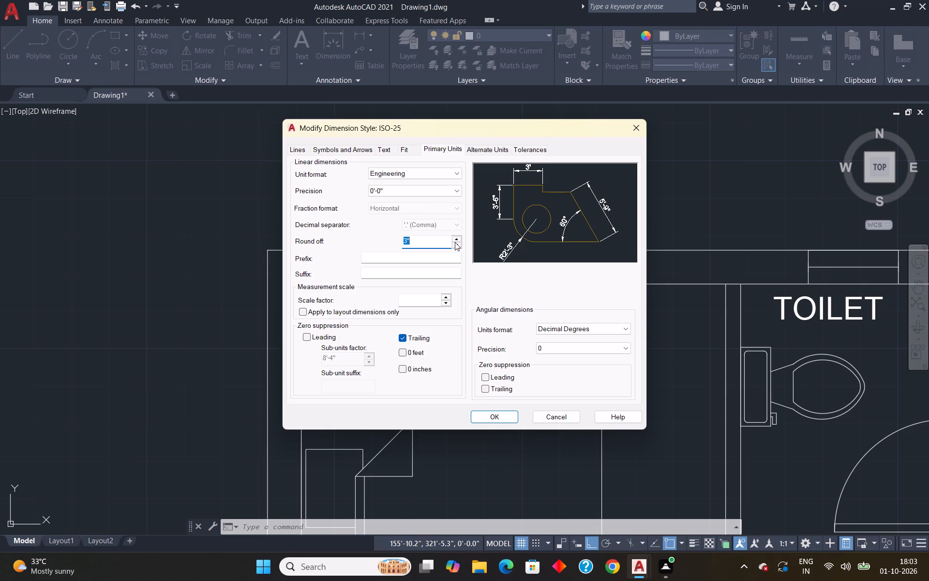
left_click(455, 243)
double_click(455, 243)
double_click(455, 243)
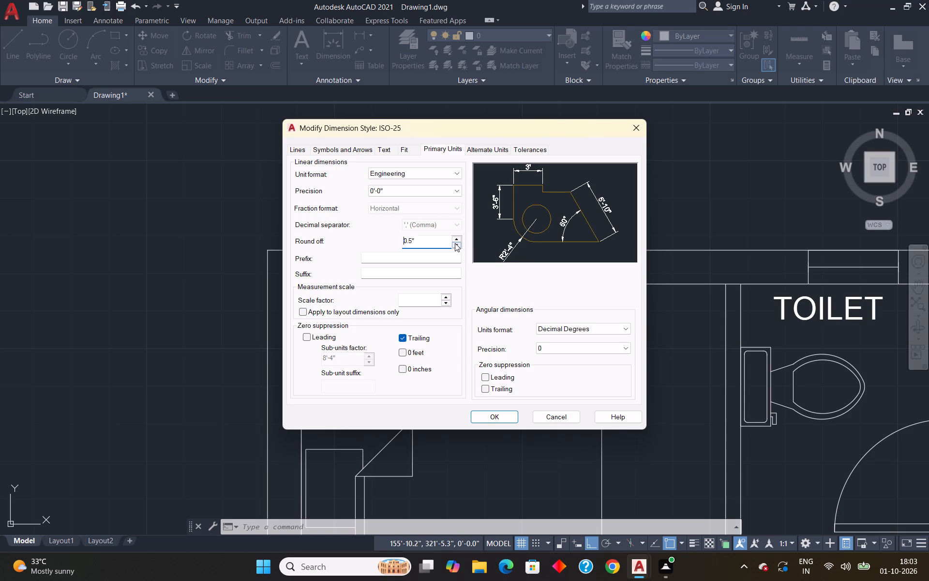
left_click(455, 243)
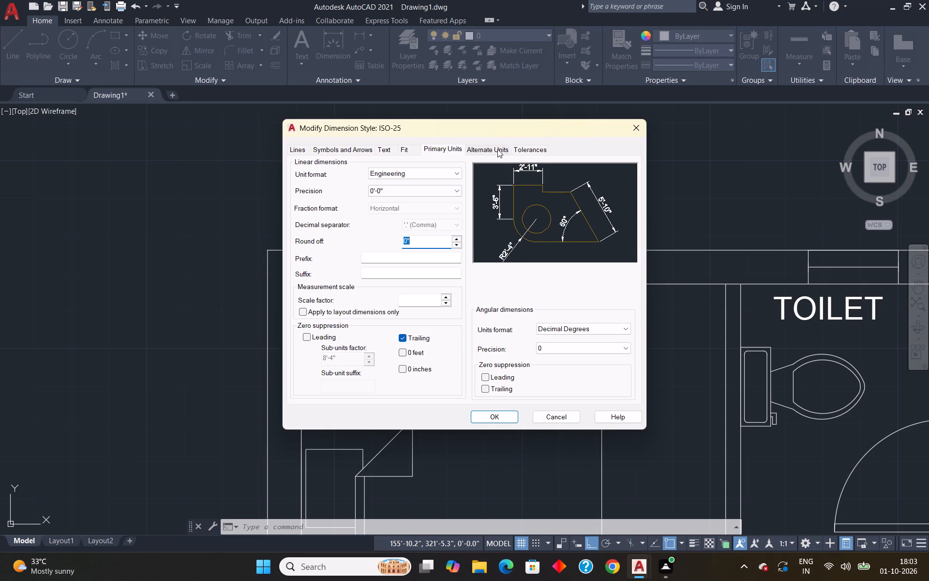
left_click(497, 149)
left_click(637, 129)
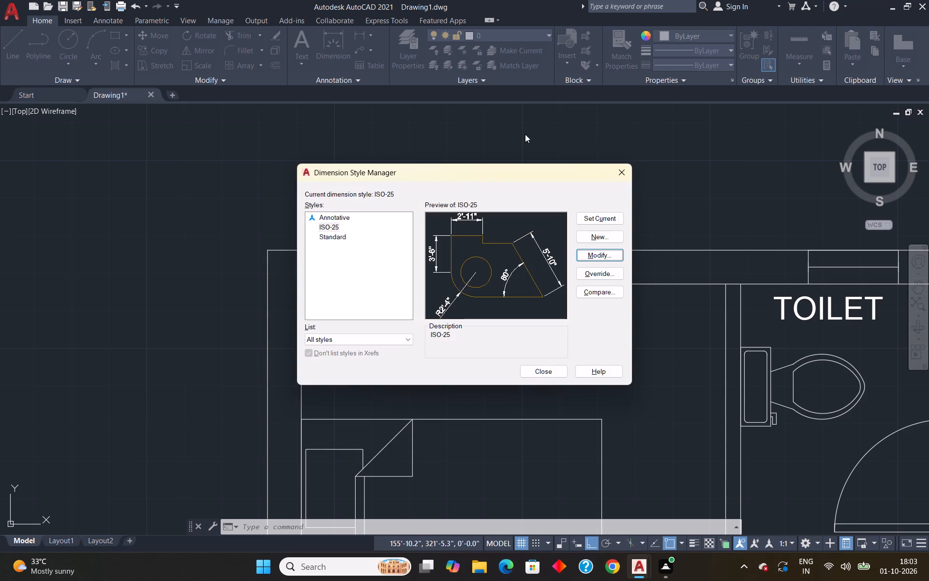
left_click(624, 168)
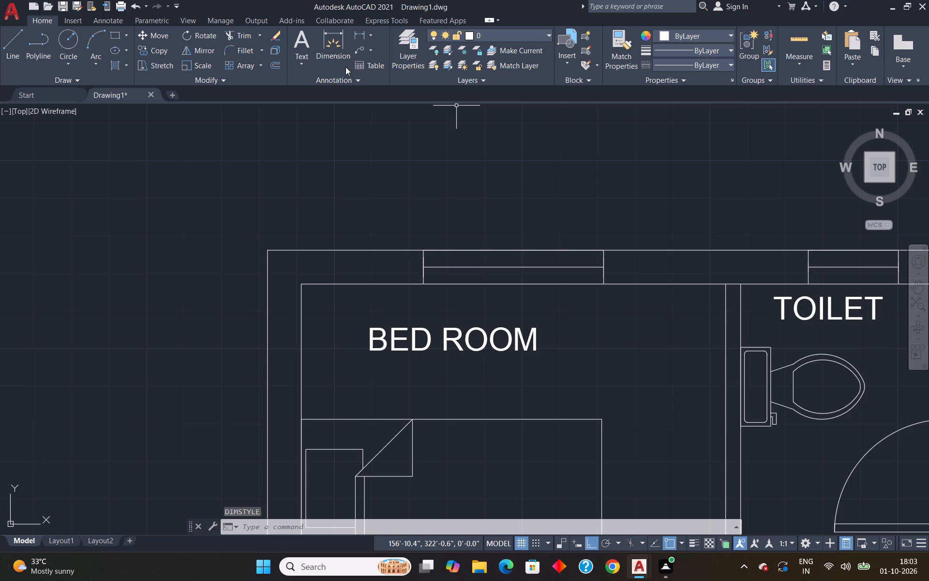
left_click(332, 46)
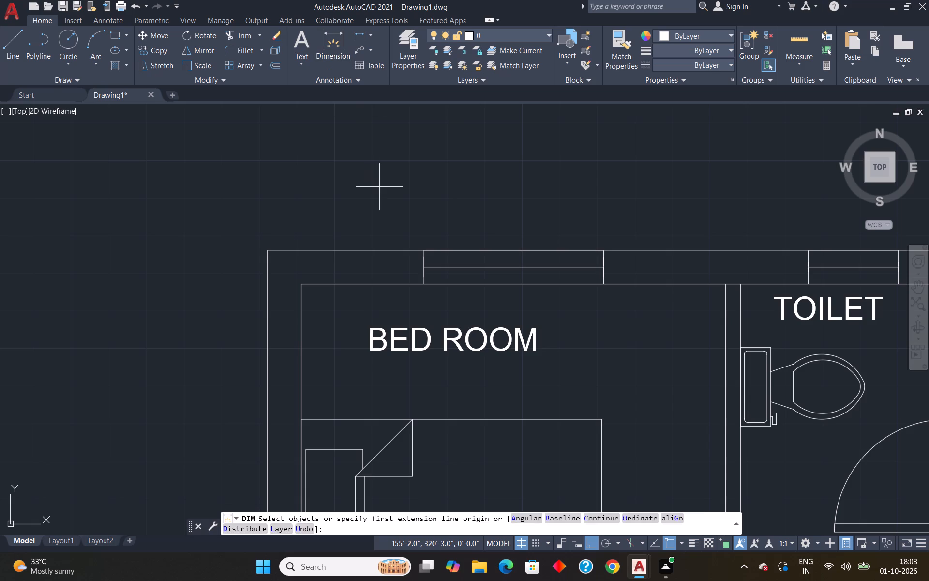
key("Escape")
Set the ISO-25 dimension style's measurement scale factor to 1 and make the style current.
key("d")
key("Return")
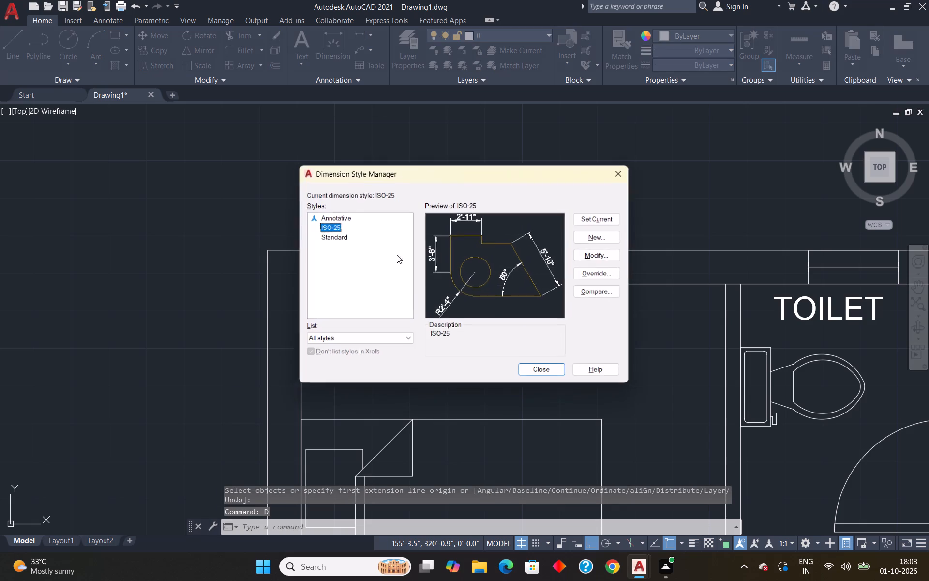
left_click(599, 252)
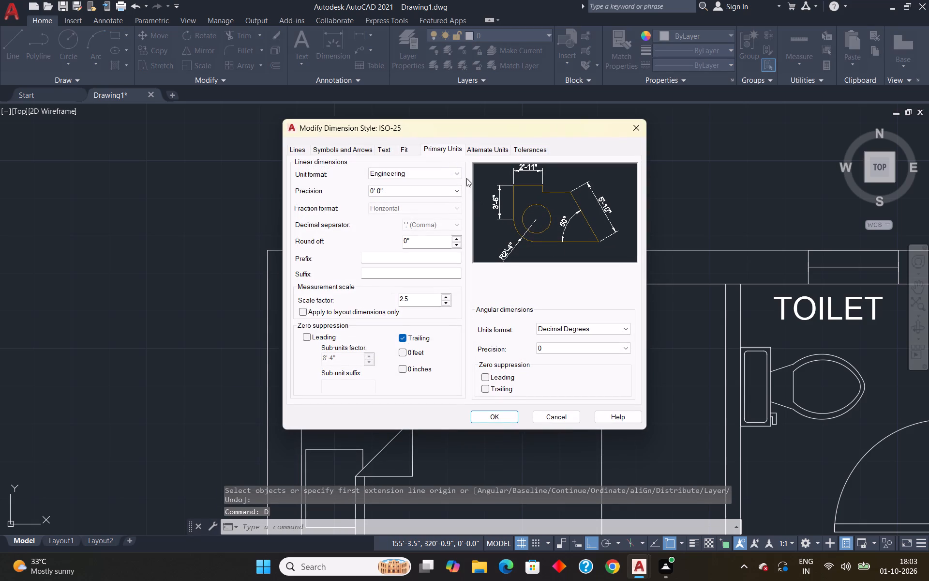
left_click(406, 152)
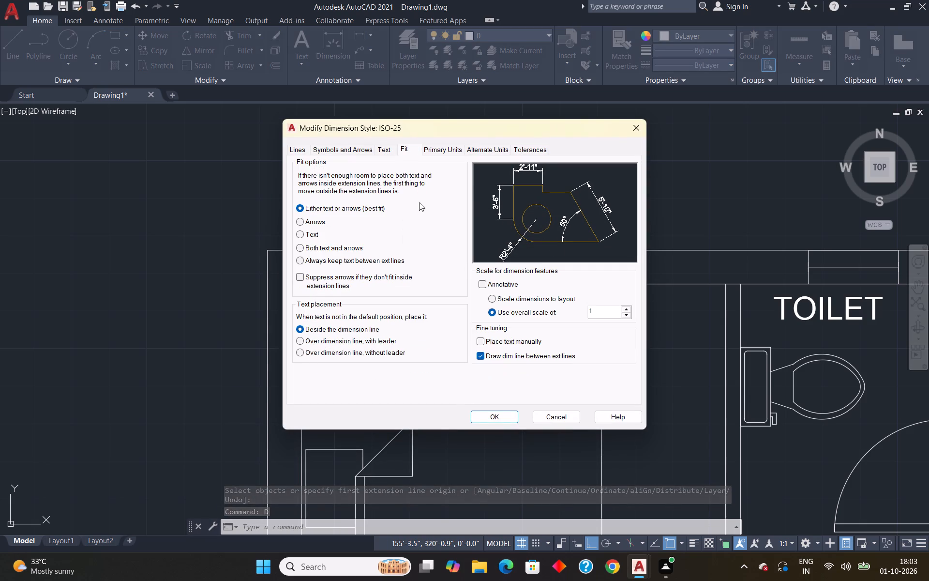
left_click(388, 153)
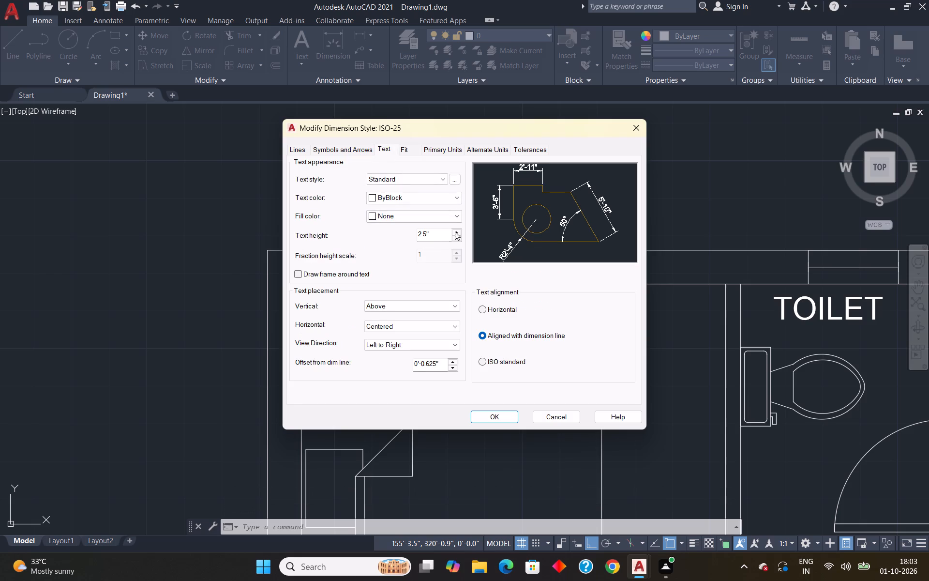
left_click(435, 147)
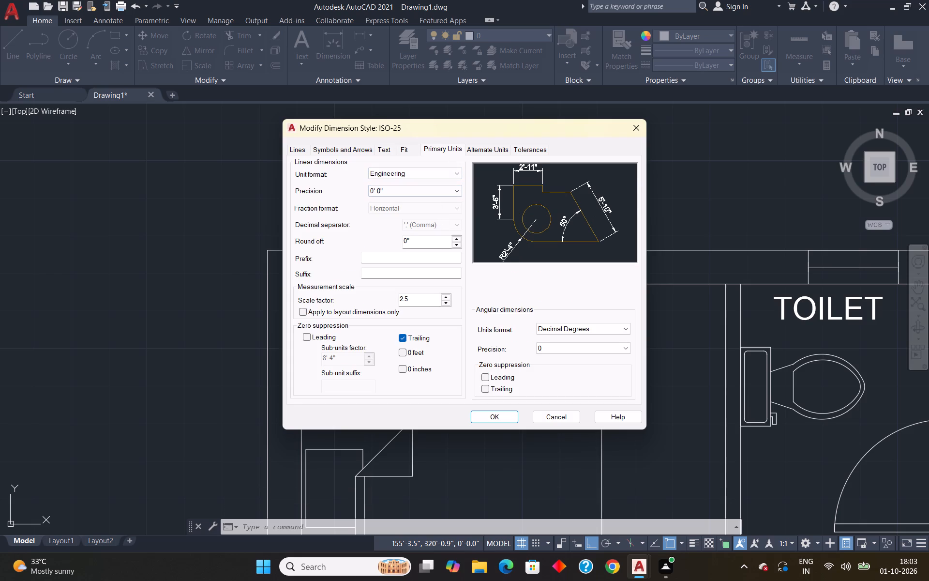
left_click(427, 301)
left_click(448, 296)
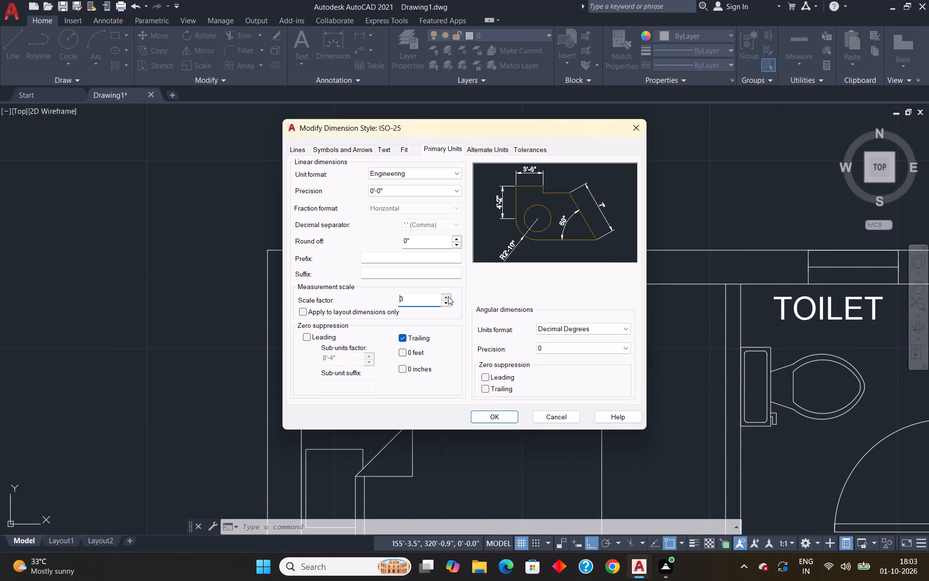
left_click(448, 296)
left_click(448, 296)
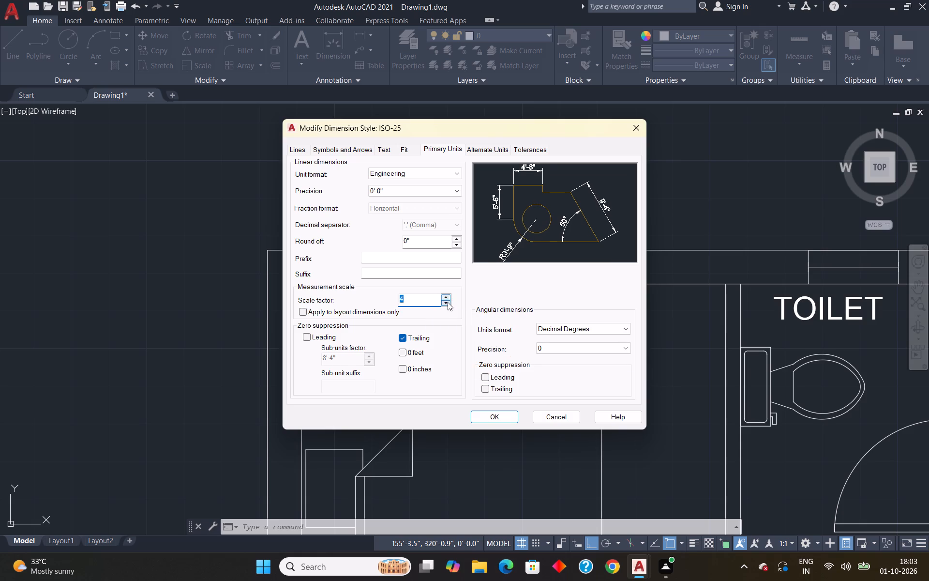
triple_click(448, 302)
left_click(448, 302)
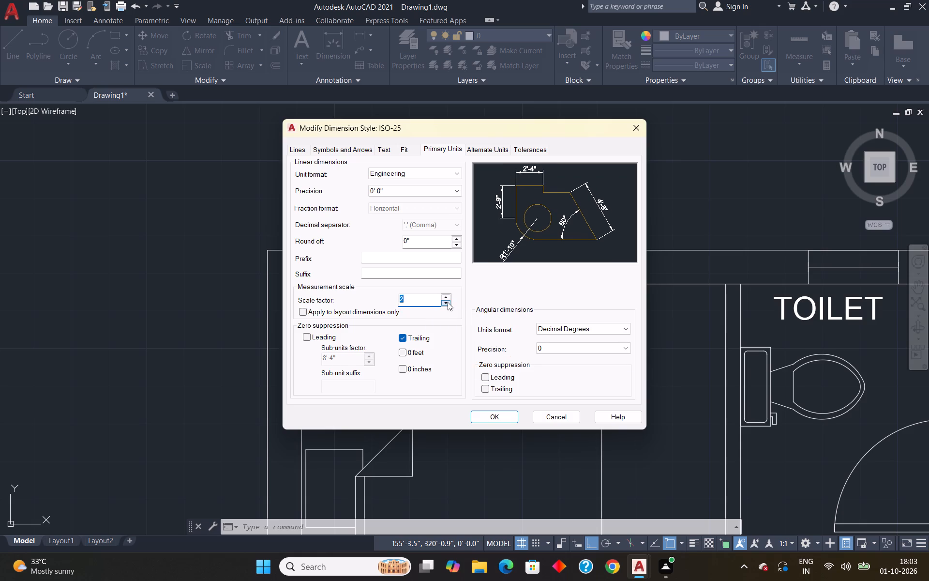
left_click(448, 302)
left_click(448, 302)
left_click(449, 307)
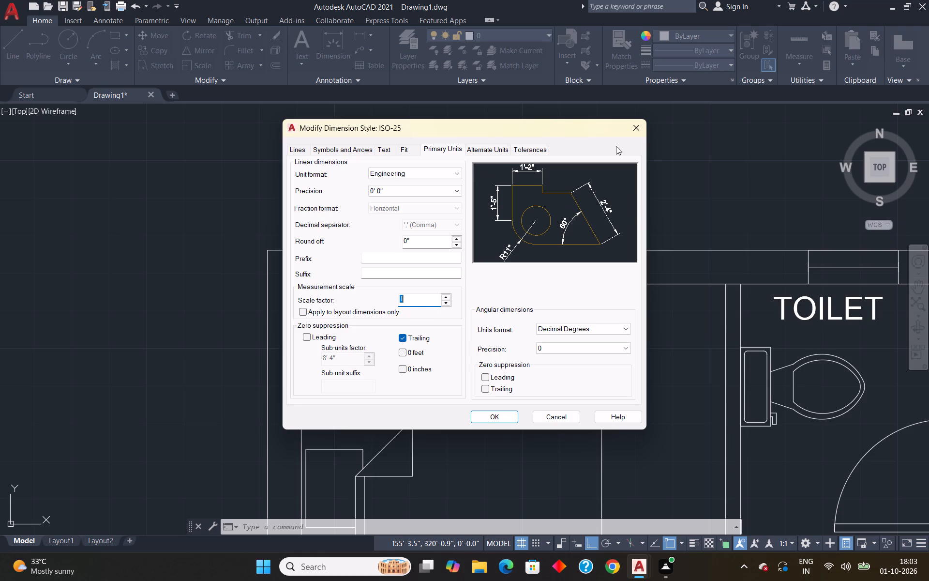
left_click(508, 418)
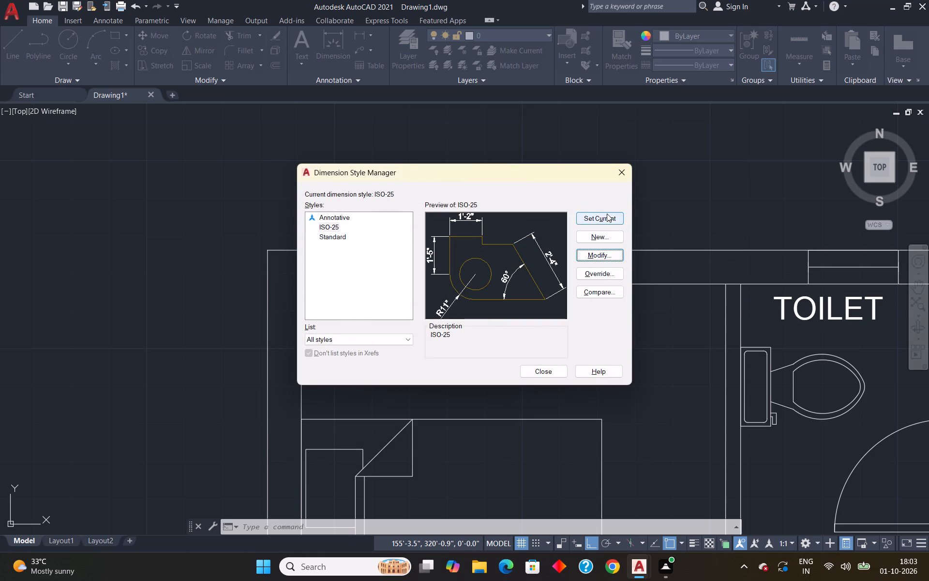
left_click(607, 214)
left_click(543, 370)
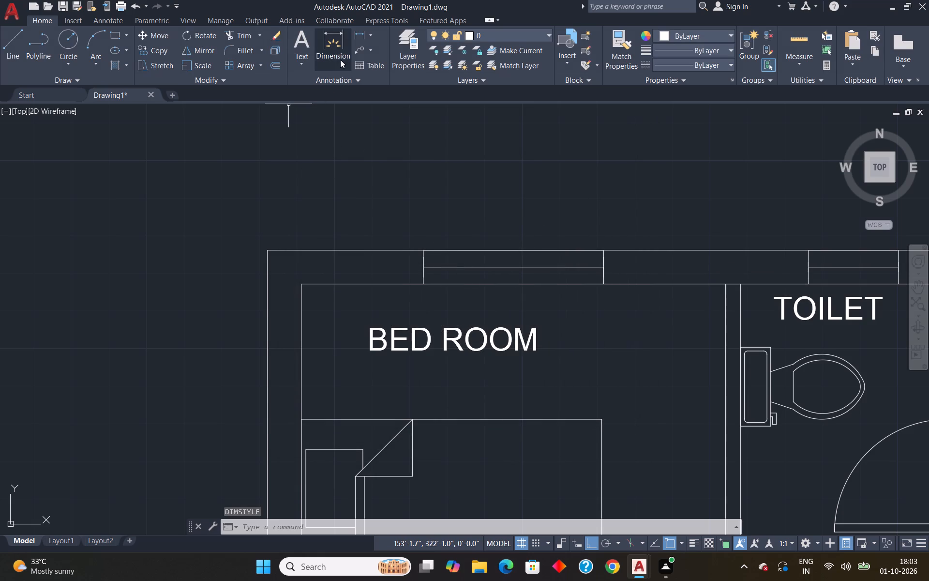
Check the upper-left bedroom's inside width by previewing a dimension between its upper inner wall corners.
left_click(334, 42)
left_click(301, 281)
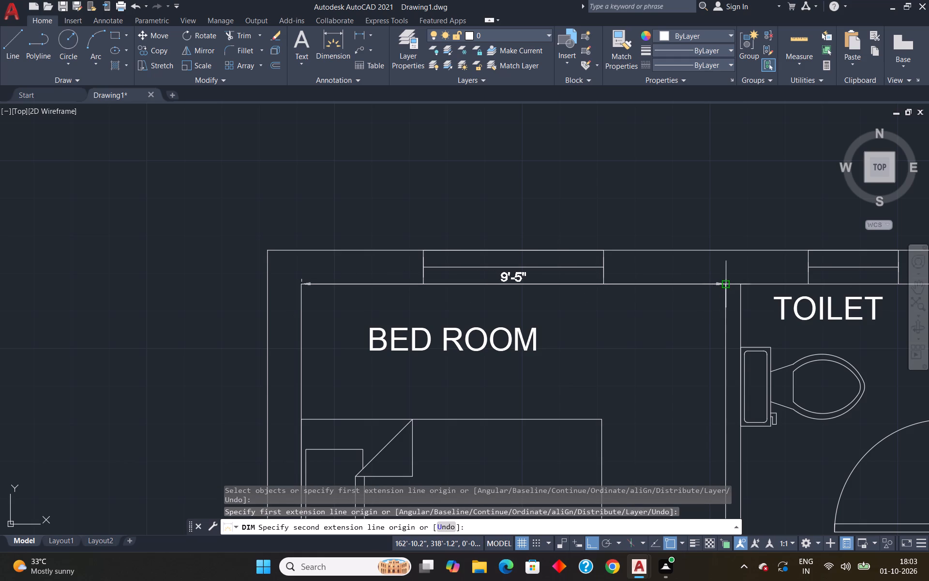
key("Escape")
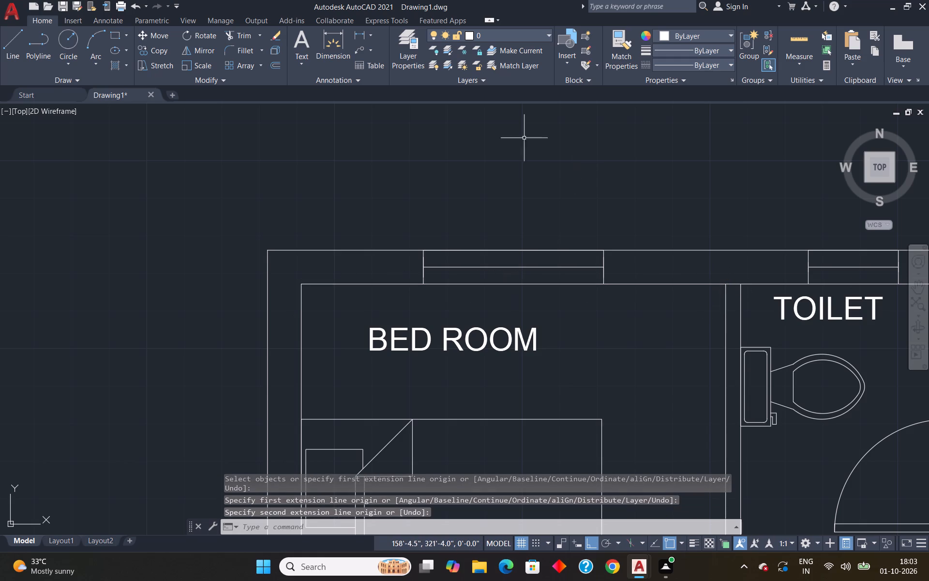
Set the ISO-25 dimension style's text height to 3".
key("d")
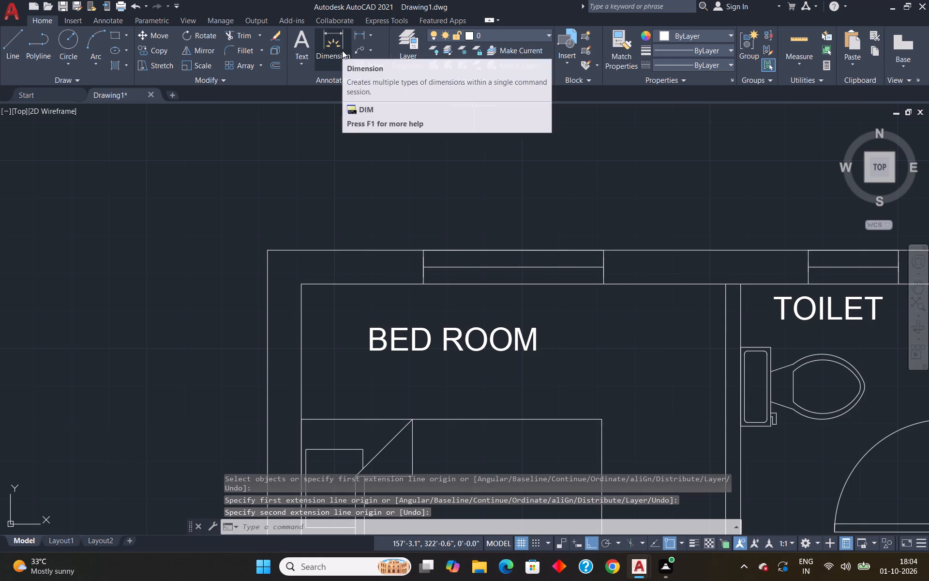
key("Return")
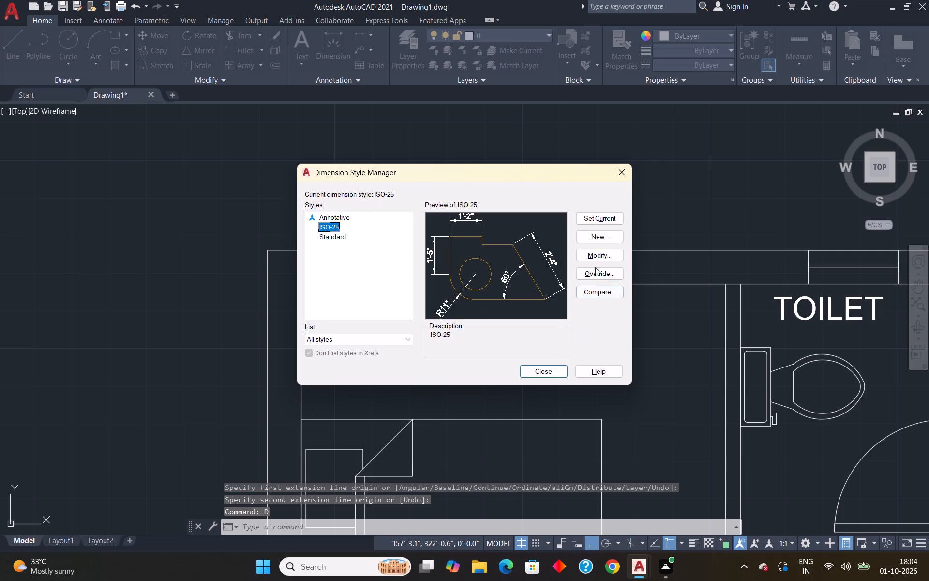
left_click(588, 253)
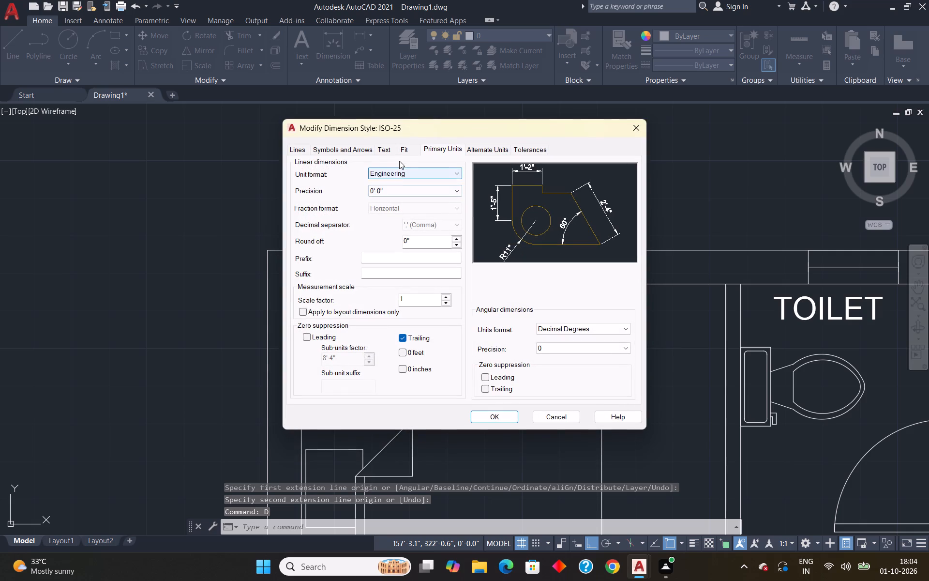
left_click(390, 149)
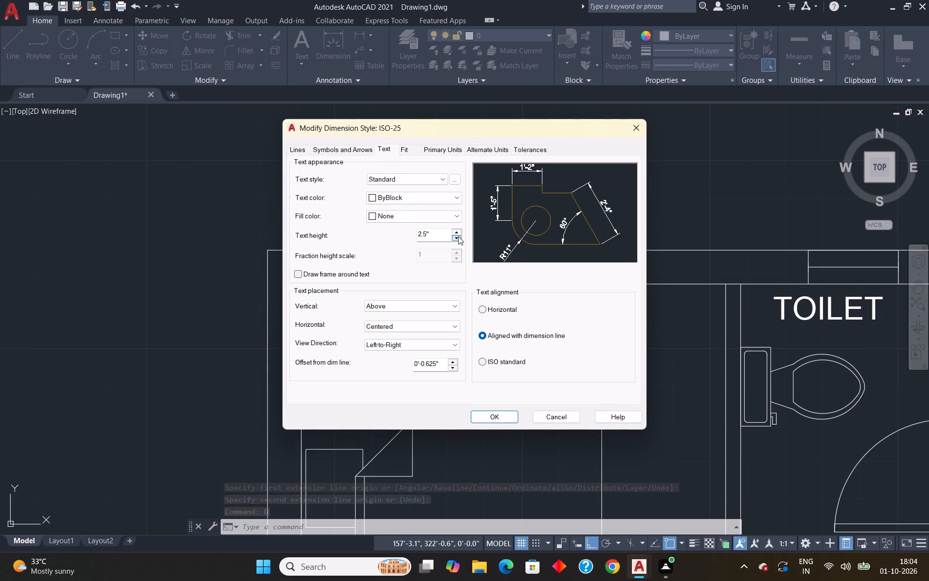
left_click(457, 232)
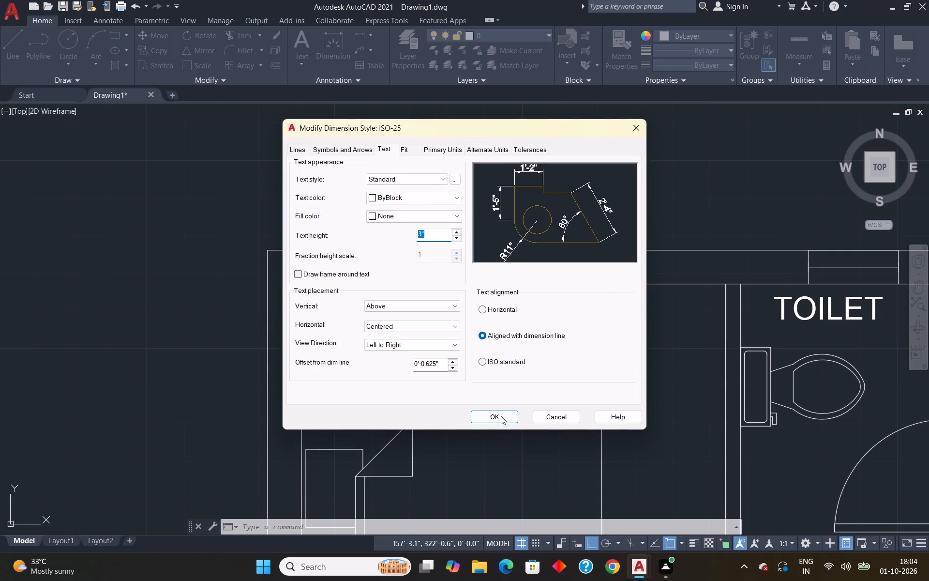
left_click(499, 418)
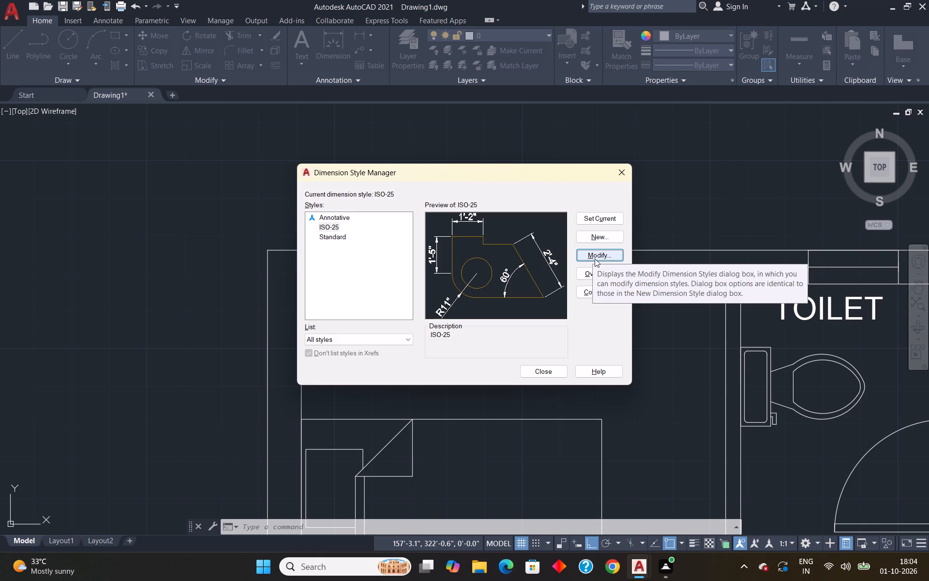
Review the ISO-25 dimension style's text settings and set the style current.
left_click(595, 259)
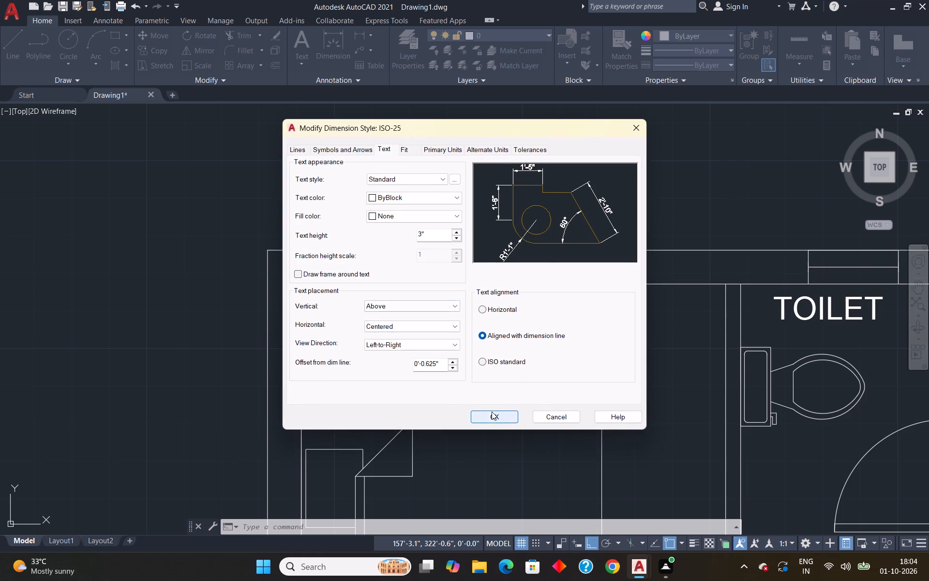
left_click(493, 414)
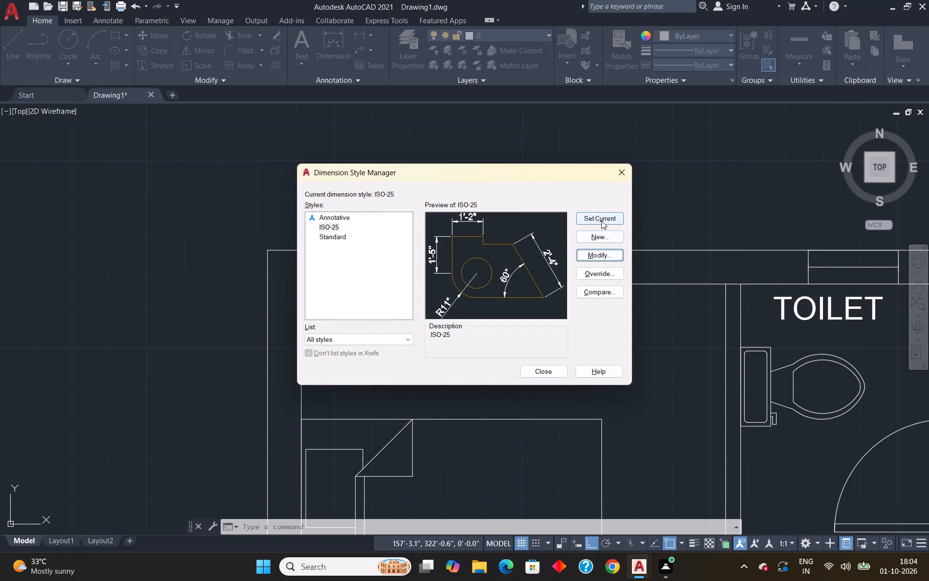
left_click(601, 221)
left_click(544, 367)
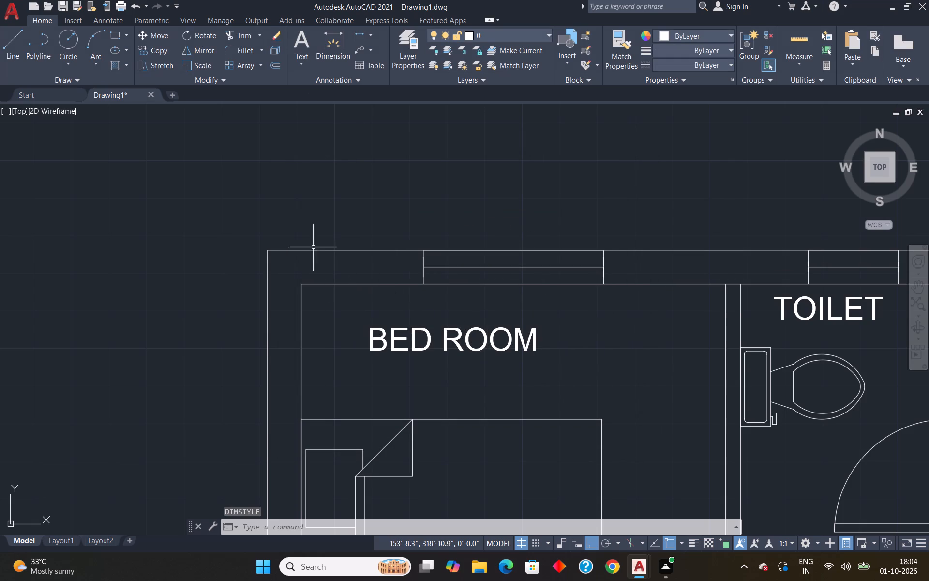
Dimension the upper-left bedroom's inside width just below its top wall and its inside length between the bed and the toilet wall.
left_click(331, 45)
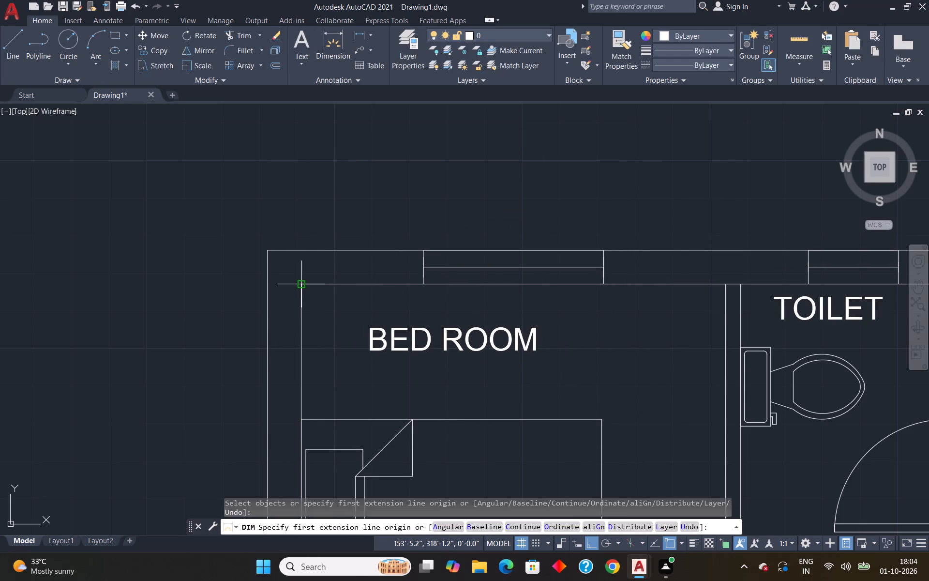
left_click(303, 287)
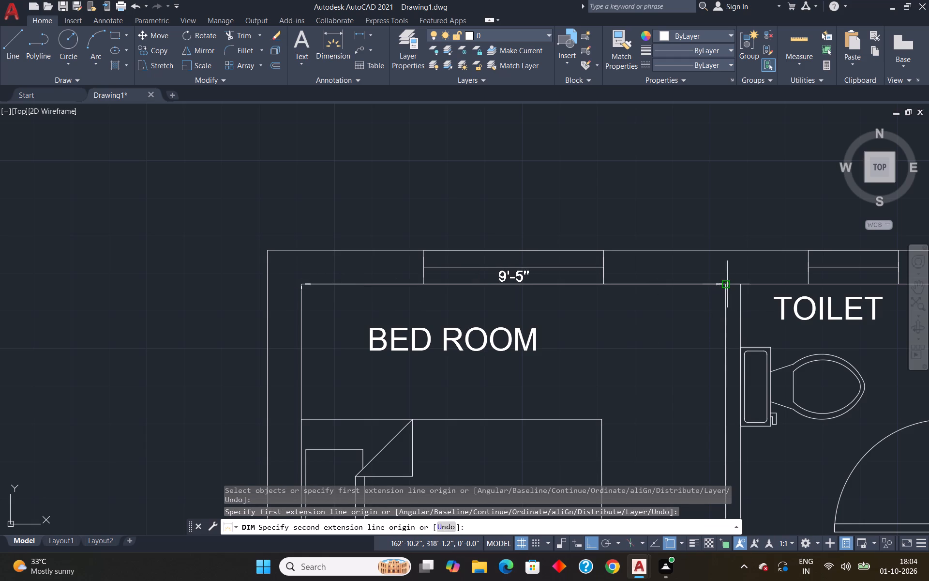
left_click(727, 284)
left_click(719, 311)
scroll(719, 311, "down", 4)
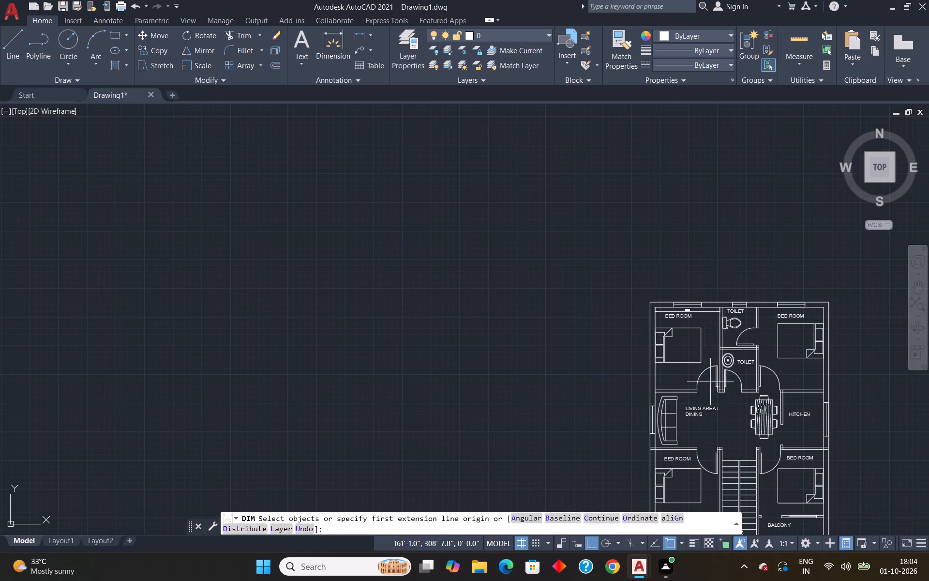
scroll(716, 395, "up", 2)
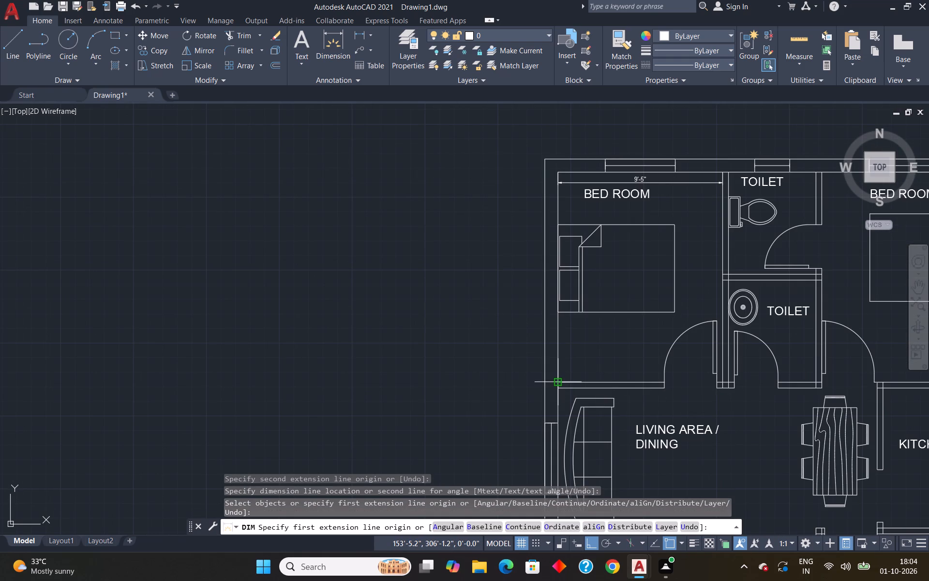
left_click(561, 384)
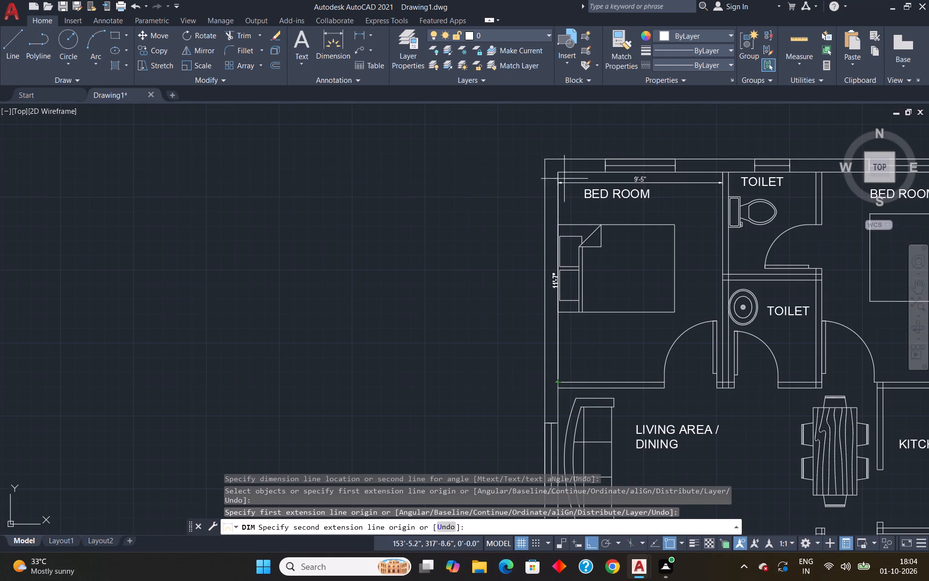
left_click(561, 174)
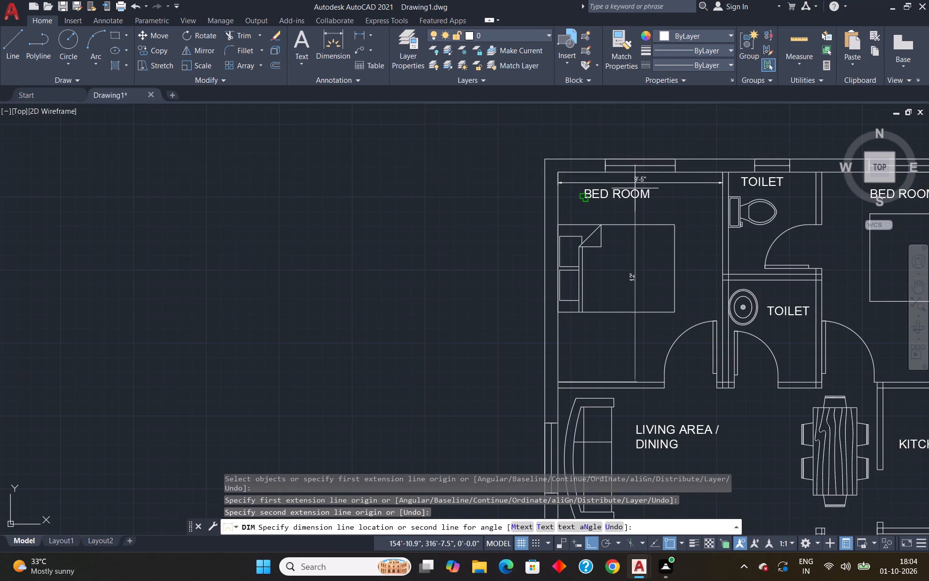
left_click(685, 188)
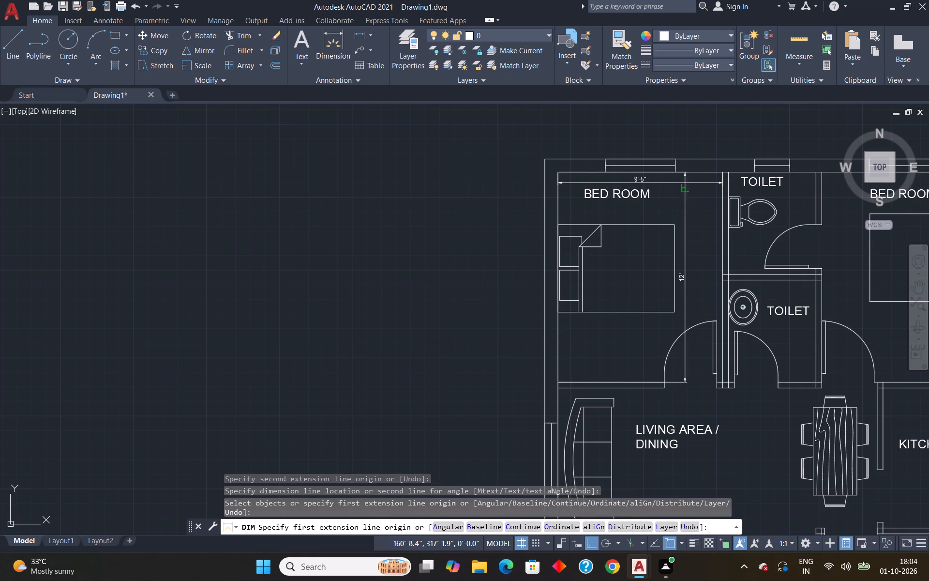
Dimension the upper-right bedroom's inside width just below its top wall and its inside length between the toilet wall and the bed.
scroll(687, 188, "down", 3)
scroll(746, 196, "up", 4)
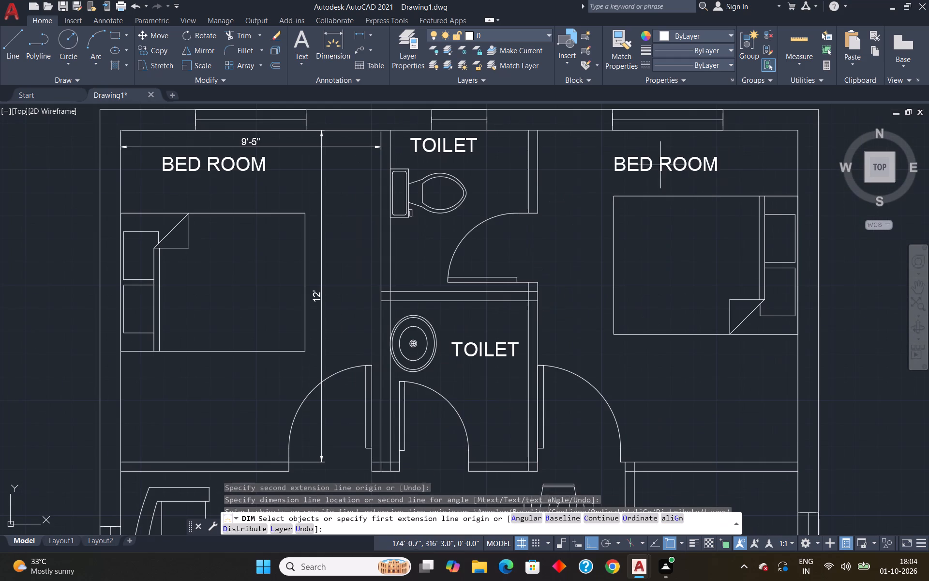
left_click(539, 132)
left_click(798, 133)
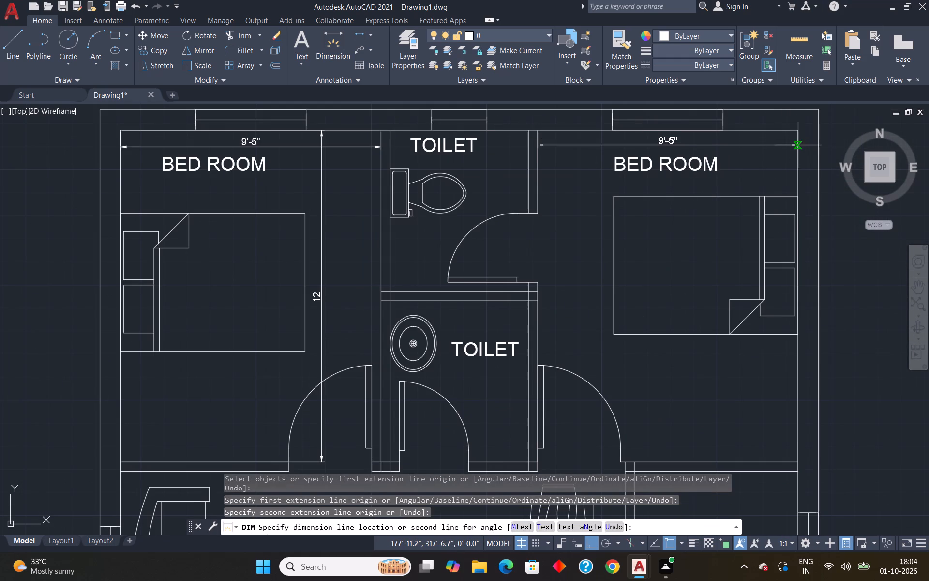
left_click(798, 146)
left_click(797, 461)
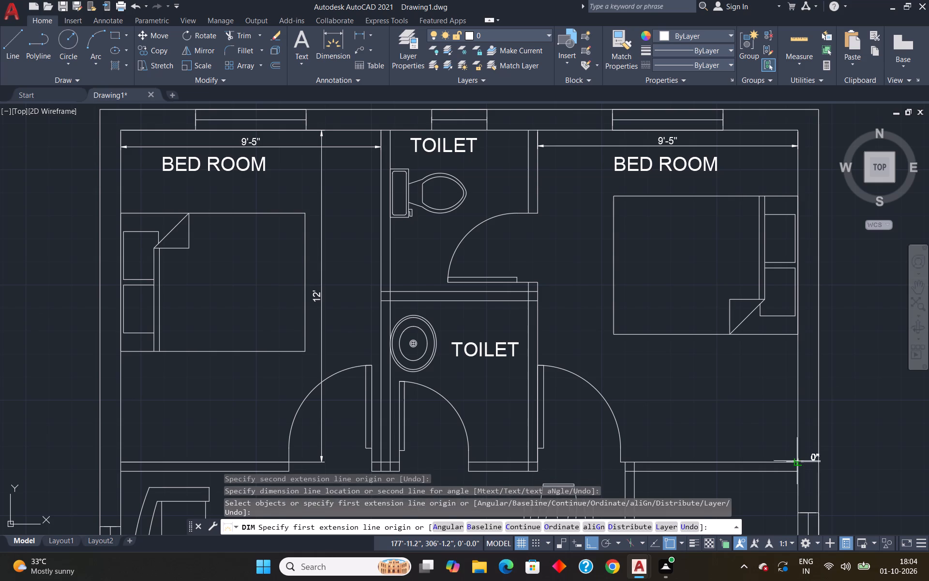
left_click(799, 131)
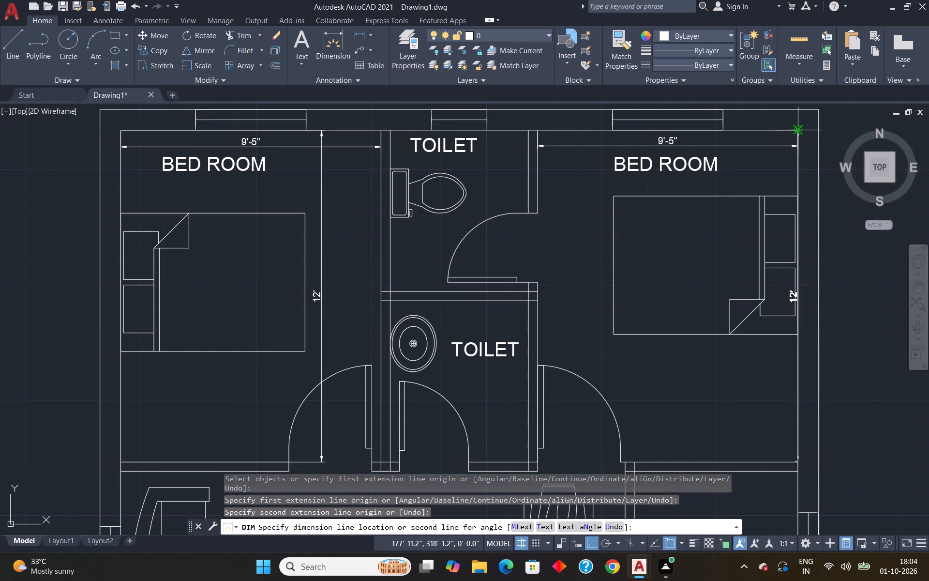
left_click(595, 141)
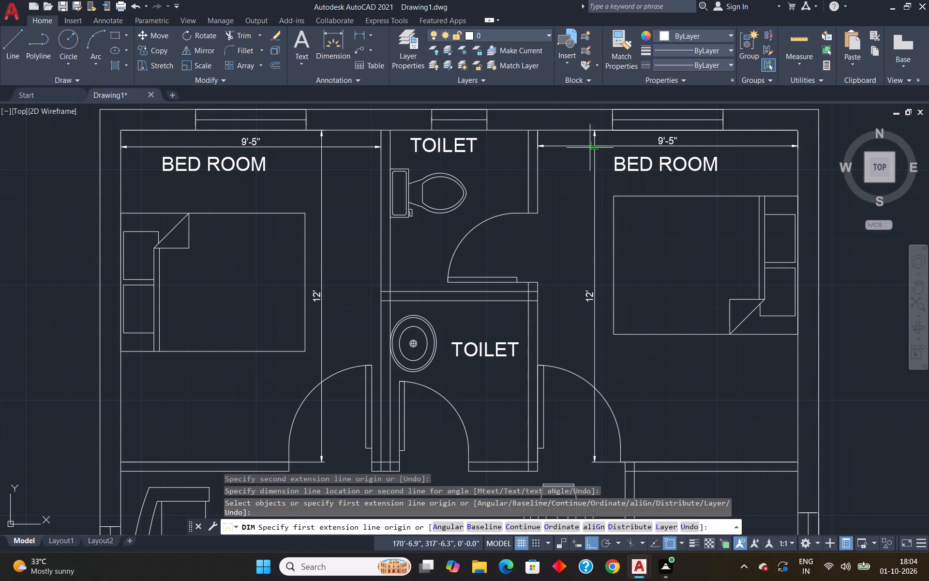
Dimension the upper toilet's inside width between its side walls, placing the dimension line just below the room label.
scroll(542, 181, "down", 1)
scroll(455, 153, "up", 2)
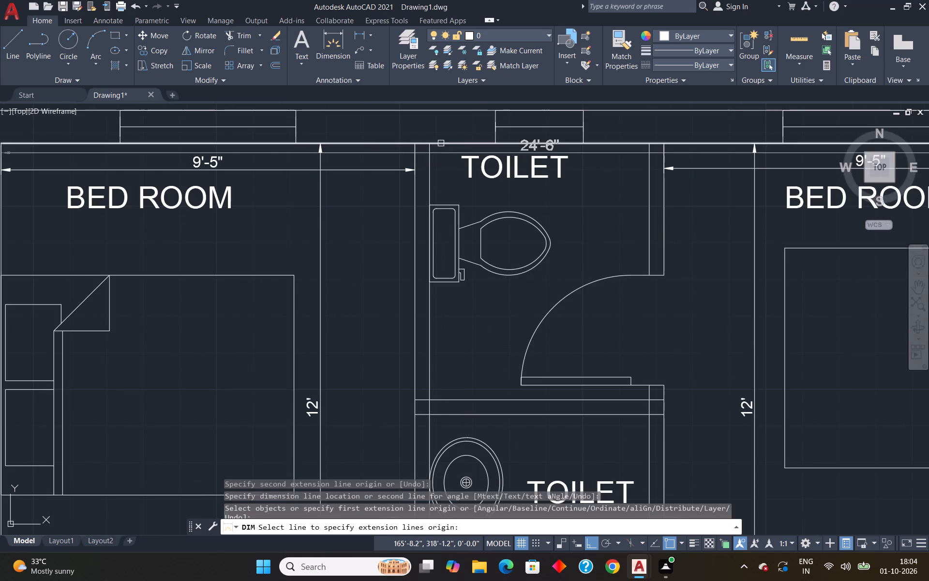
left_click(429, 142)
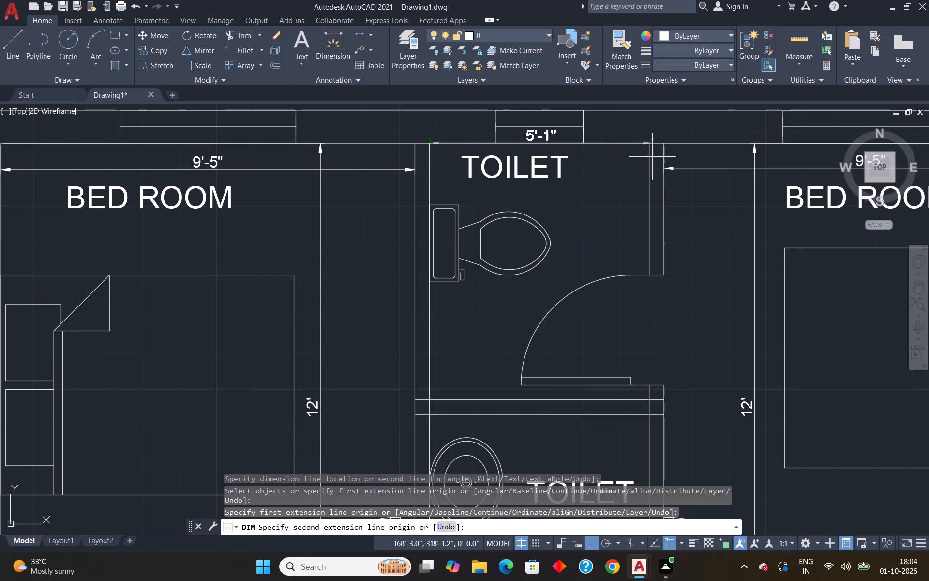
left_click(647, 147)
left_click(633, 192)
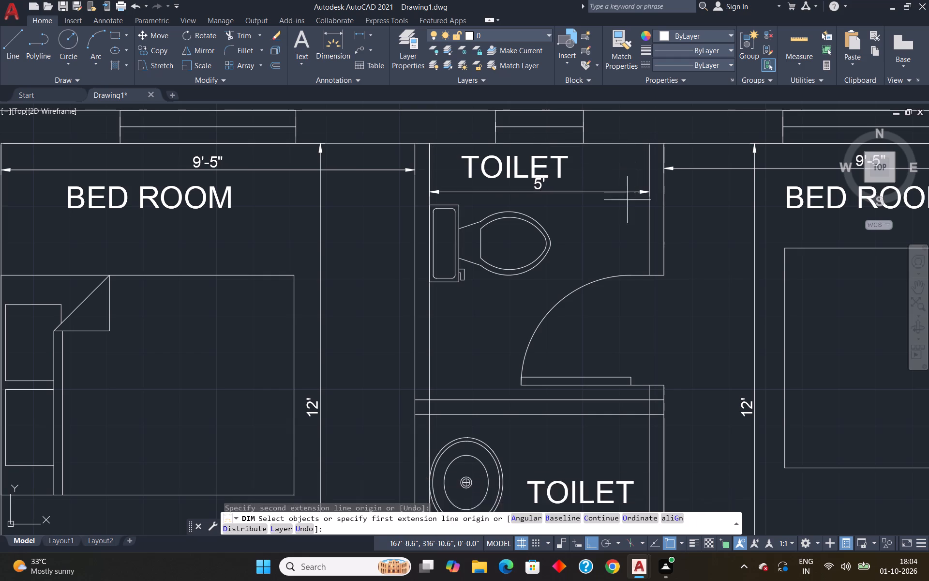
Dimension the lower toilet's inside length from the partition wall to its bottom wall, placing the dimension line inside the room.
scroll(580, 338, "down", 3)
scroll(539, 345, "up", 3)
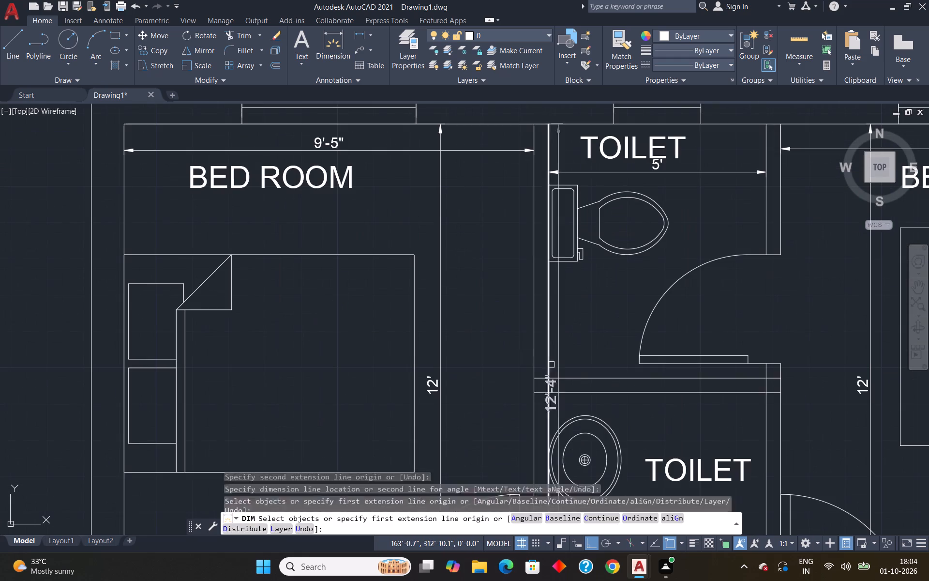
scroll(572, 382, "down", 2)
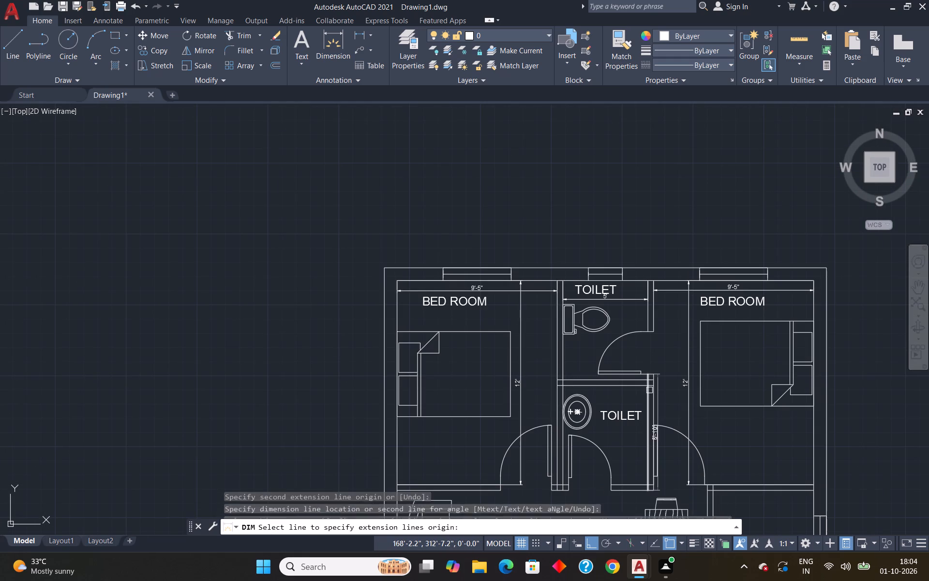
scroll(645, 390, "up", 4)
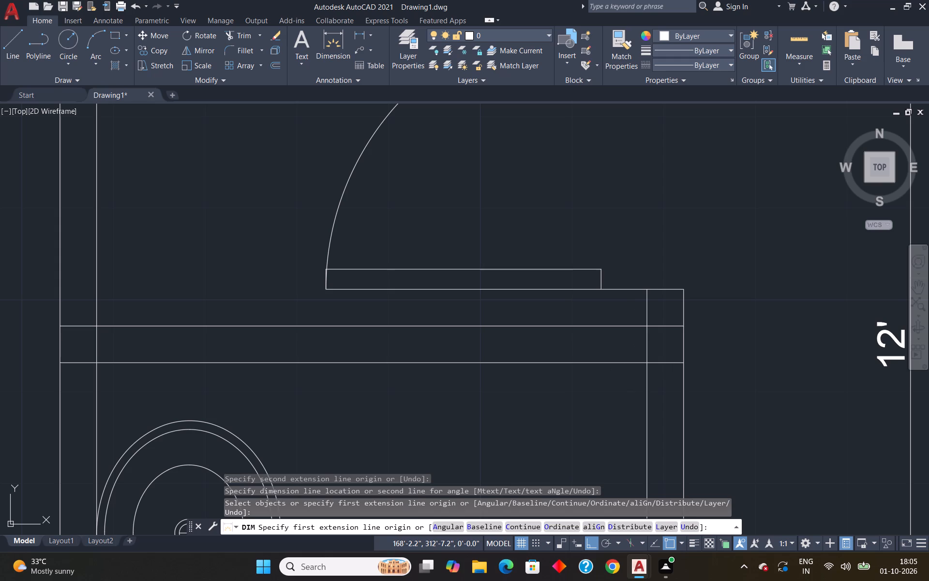
left_click(647, 364)
scroll(642, 370, "down", 6)
scroll(642, 420, "up", 2)
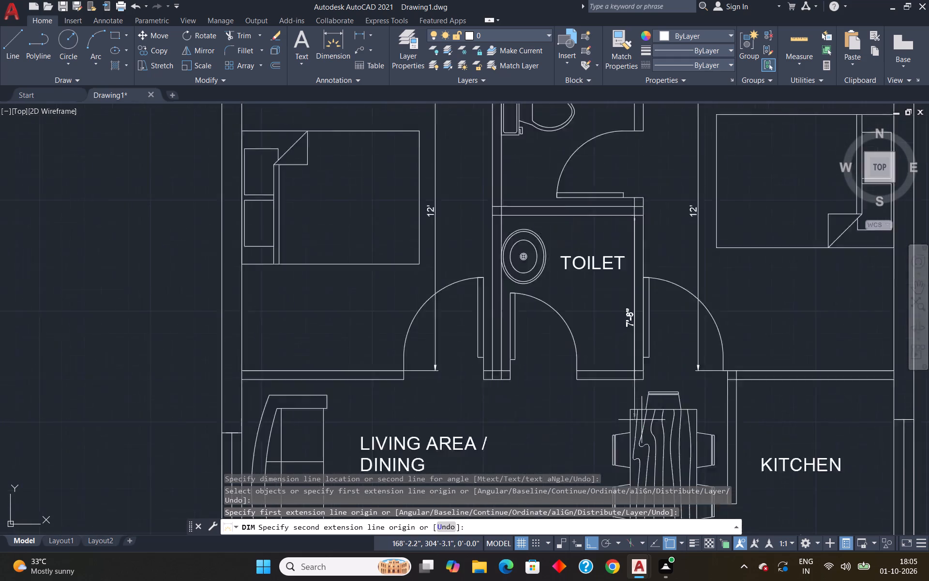
scroll(642, 420, "up", 3)
left_click(620, 295)
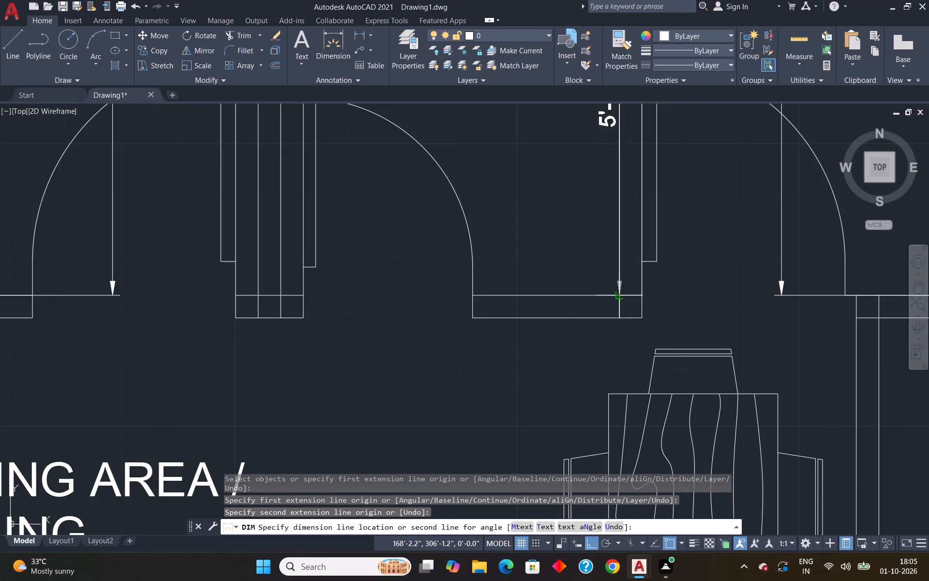
left_click(569, 289)
Dimension the kitchen's inside width from the partition to the outer wall, placing the dimension line just below the top wall.
scroll(569, 289, "down", 3)
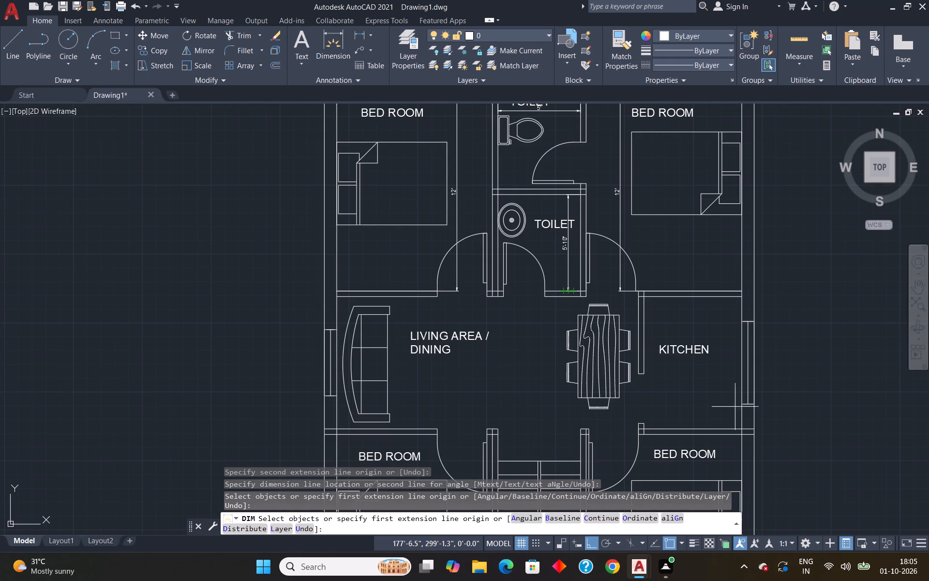
scroll(693, 383, "up", 1)
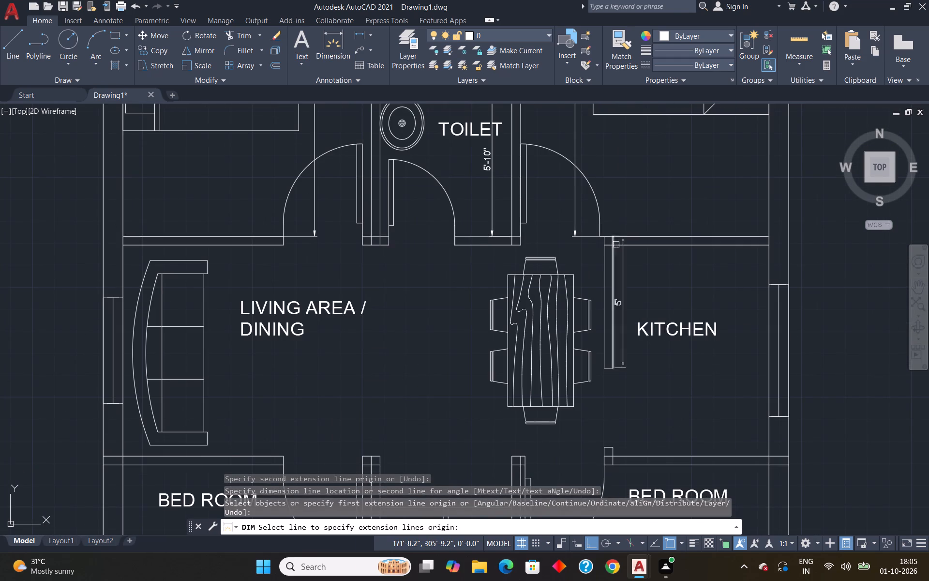
scroll(611, 243, "up", 2)
left_click(612, 251)
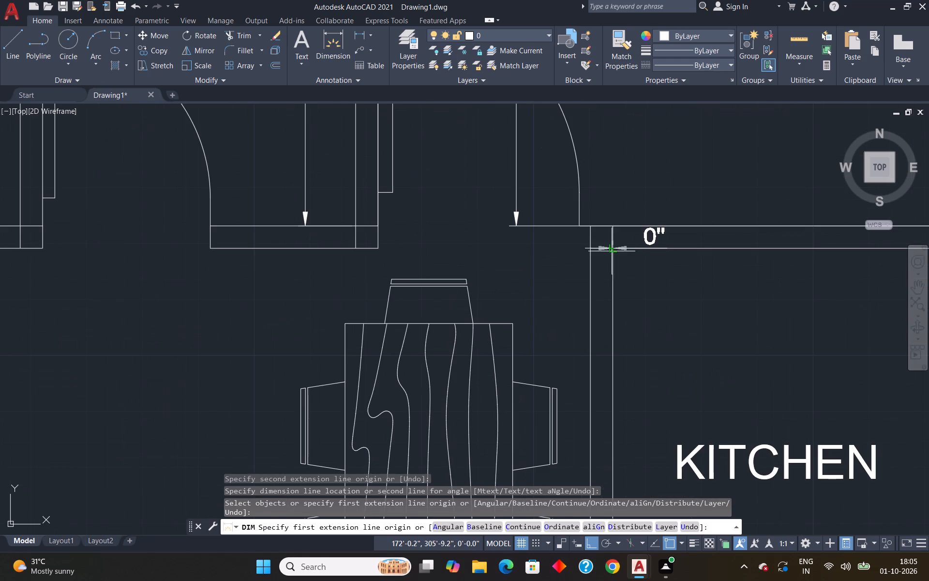
scroll(612, 251, "down", 4)
scroll(673, 258, "up", 3)
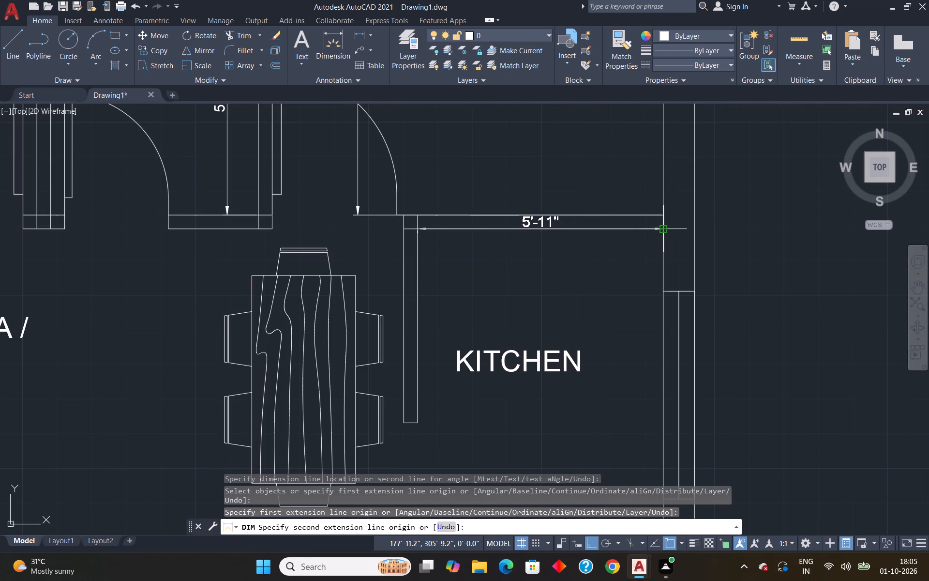
scroll(665, 231, "up", 3)
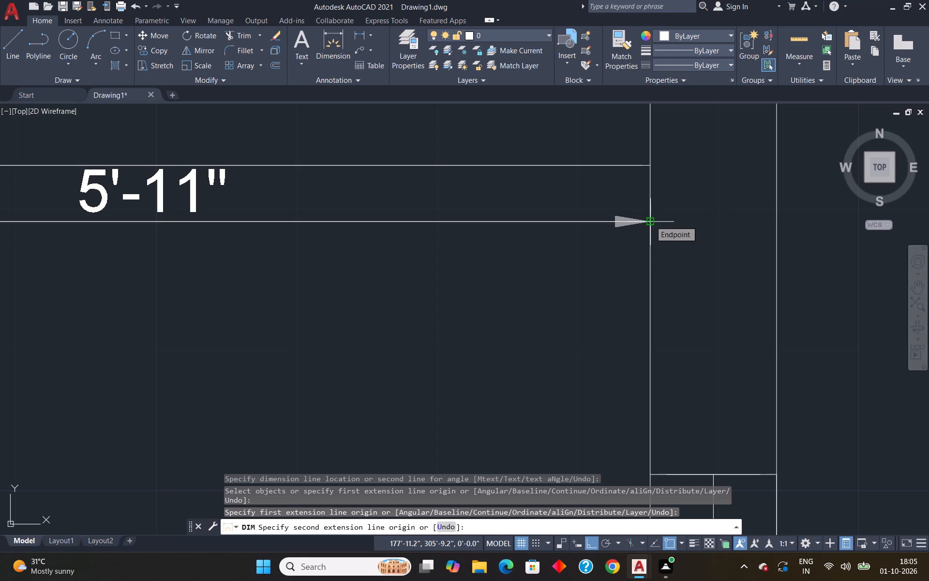
left_click(650, 221)
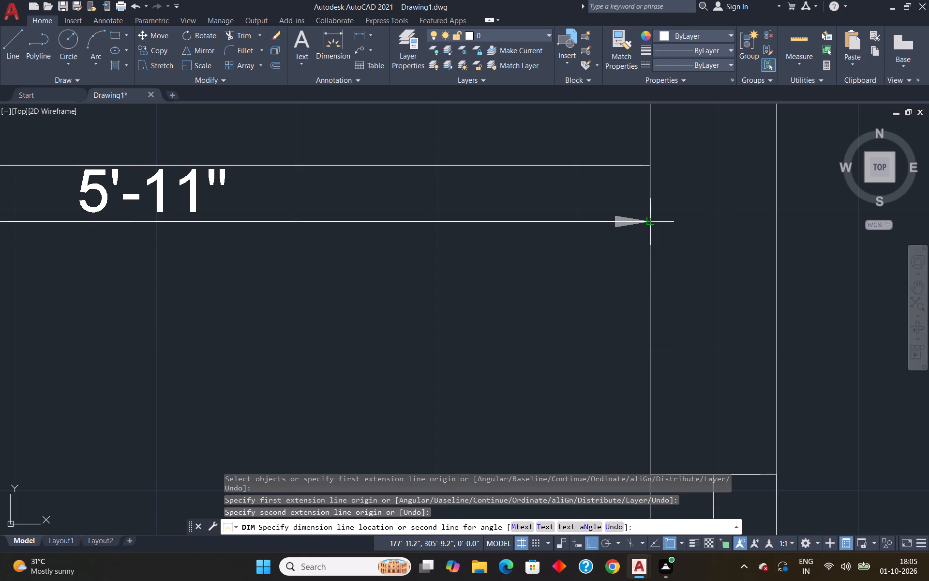
left_click(624, 313)
Dimension the living/dining area's inside width from the outer wall to the kitchen partition, placing the dimension line near the room's lower wall.
scroll(624, 313, "down", 4)
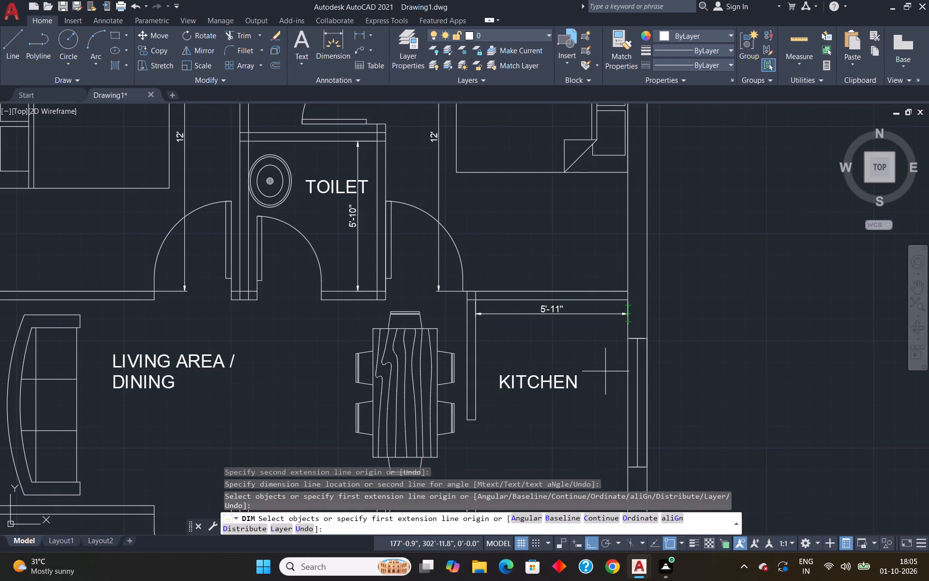
scroll(604, 370, "down", 4)
scroll(552, 414, "up", 4)
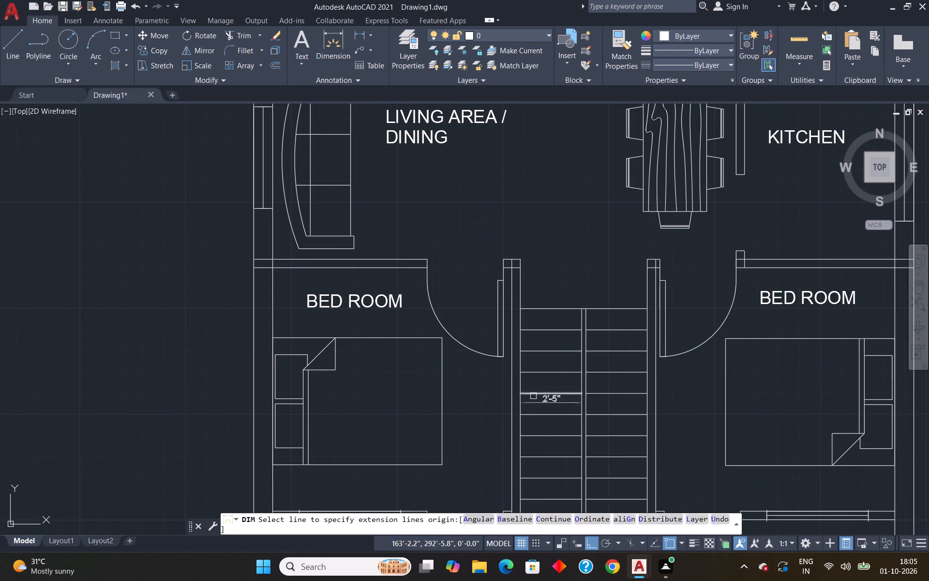
scroll(498, 371, "down", 4)
scroll(474, 399, "up", 3)
scroll(555, 144, "down", 2)
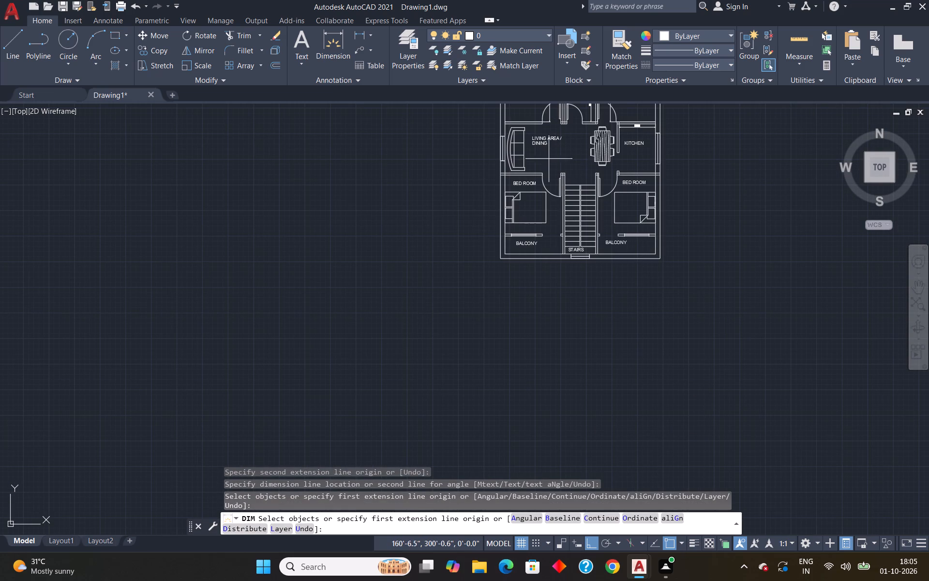
scroll(543, 137, "down", 2)
scroll(541, 130, "up", 2)
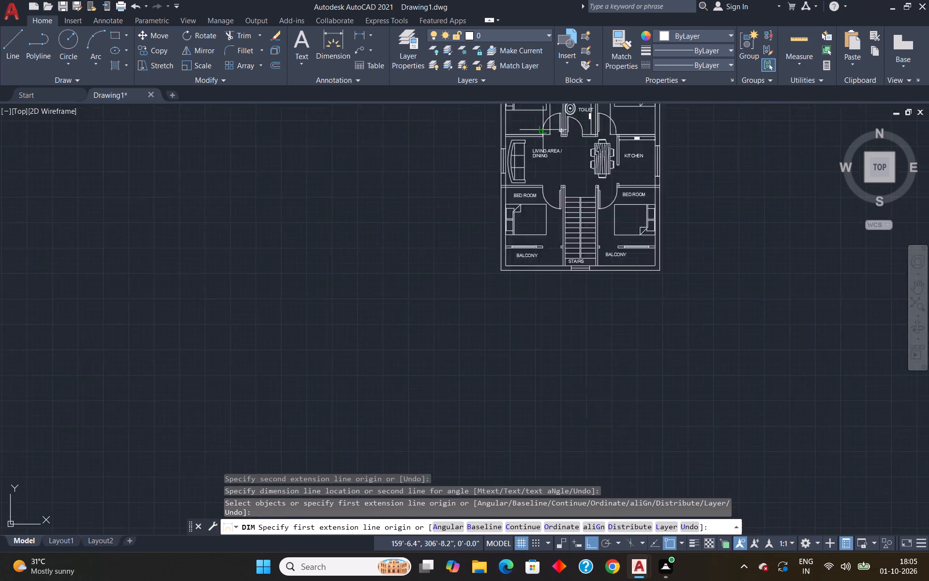
scroll(541, 130, "up", 2)
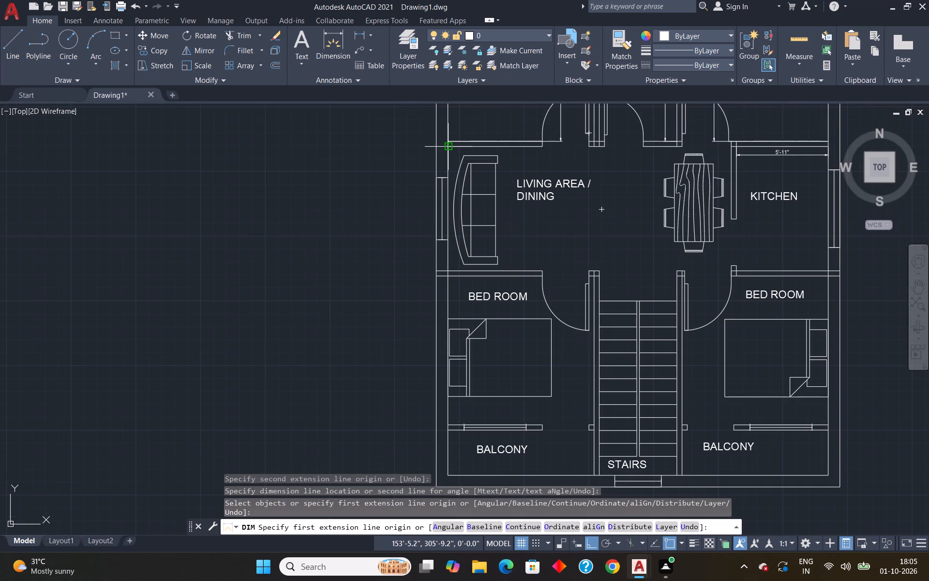
left_click(451, 147)
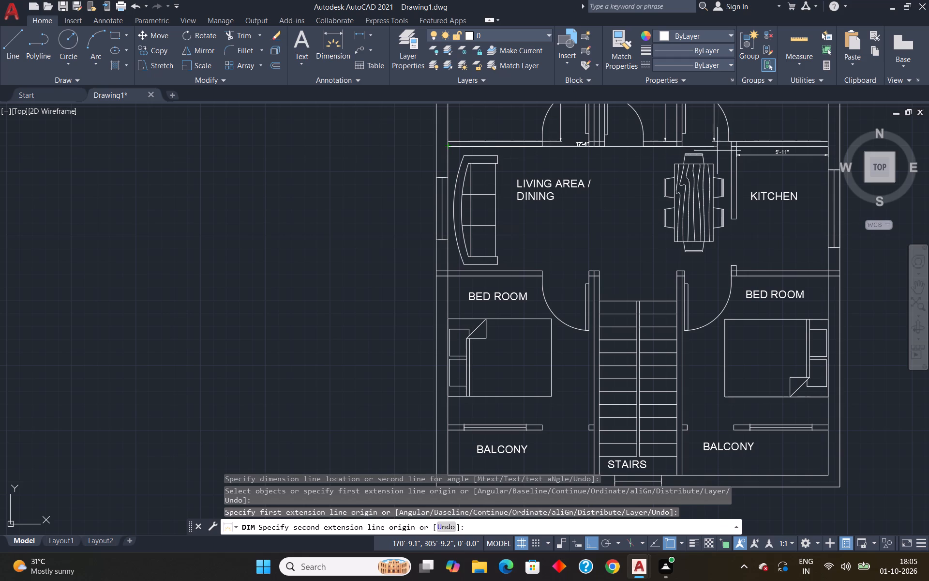
scroll(732, 149, "up", 1)
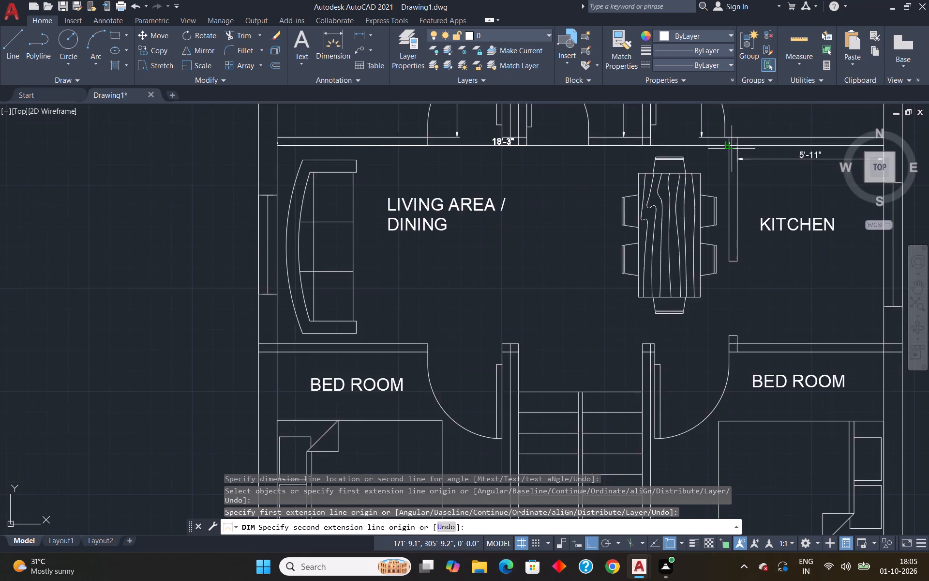
scroll(732, 149, "up", 1)
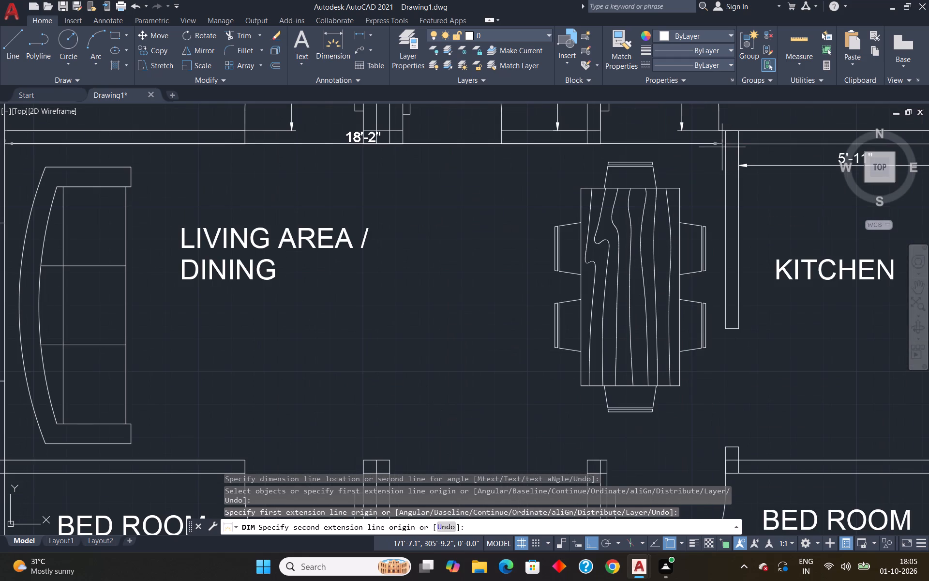
left_click(725, 147)
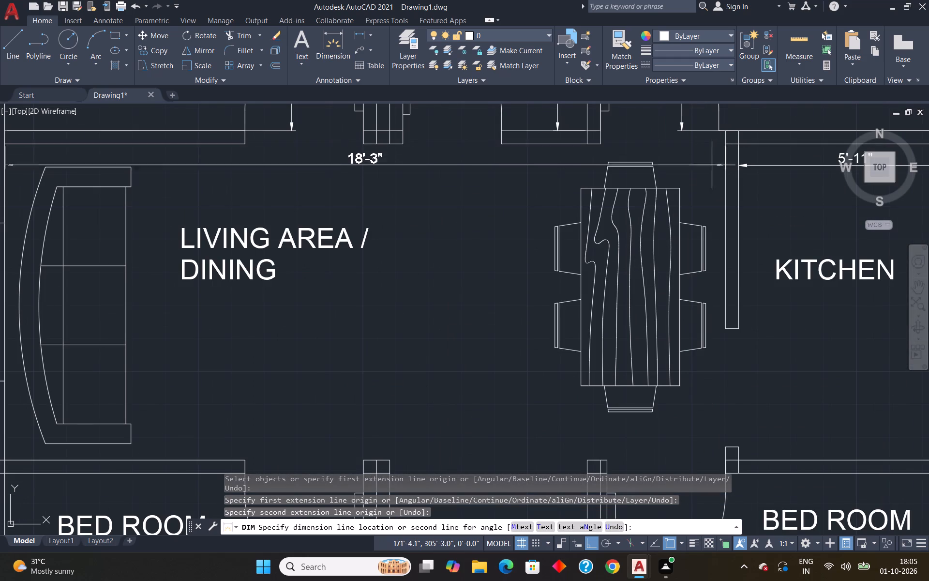
left_click(640, 427)
Dimension the lower-right bedroom's inside length from its top wall to the balcony wall, placing the dimension line between the bed and the stair wall.
scroll(675, 400, "down", 5)
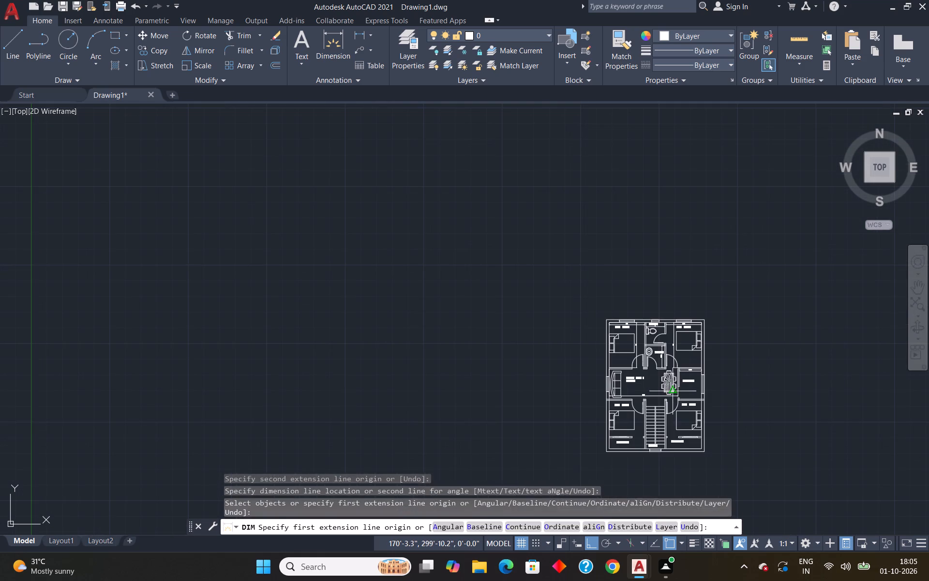
scroll(700, 488, "up", 3)
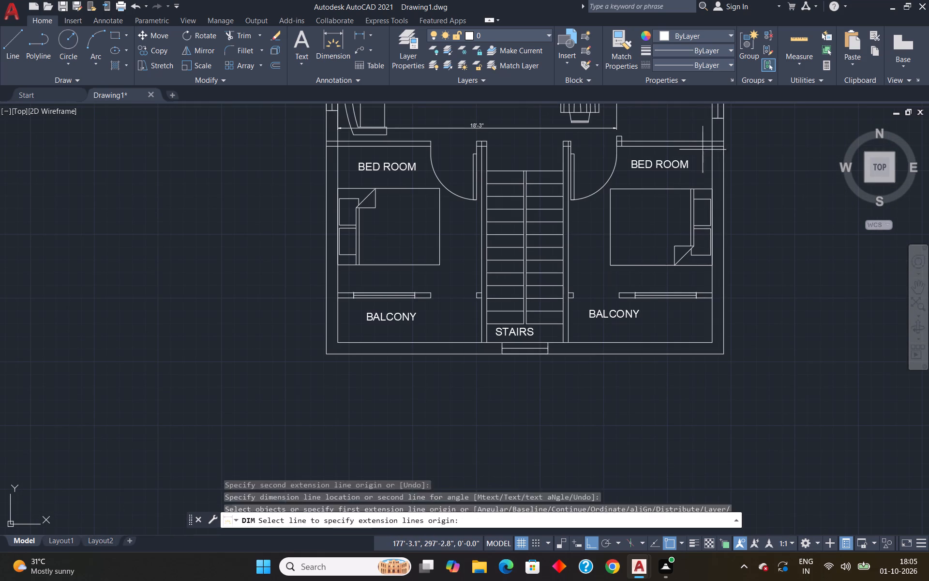
left_click(713, 146)
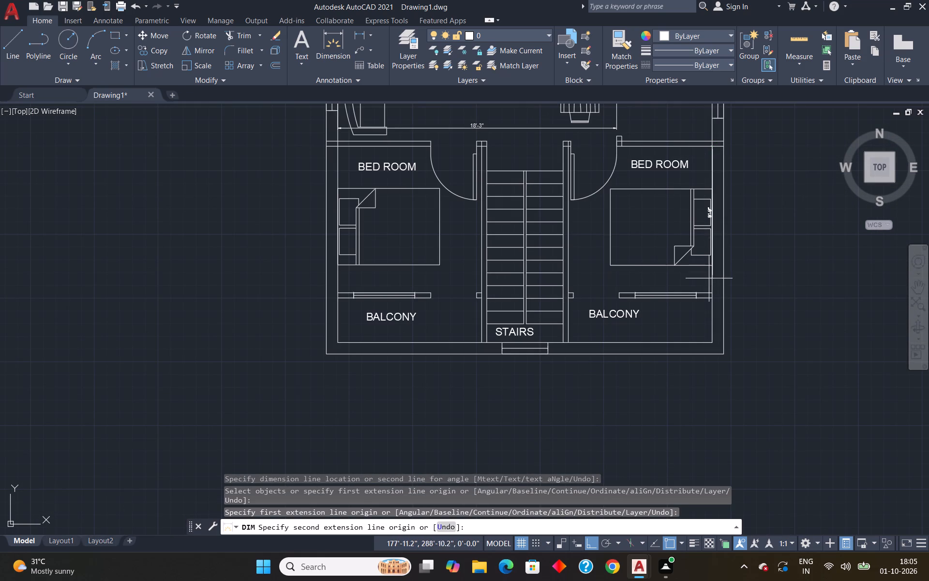
left_click(713, 293)
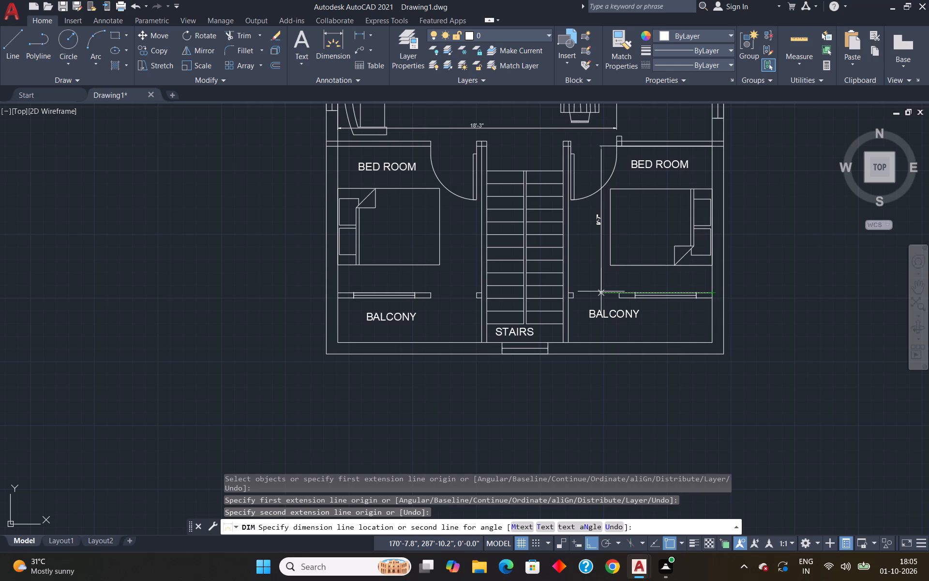
left_click(604, 295)
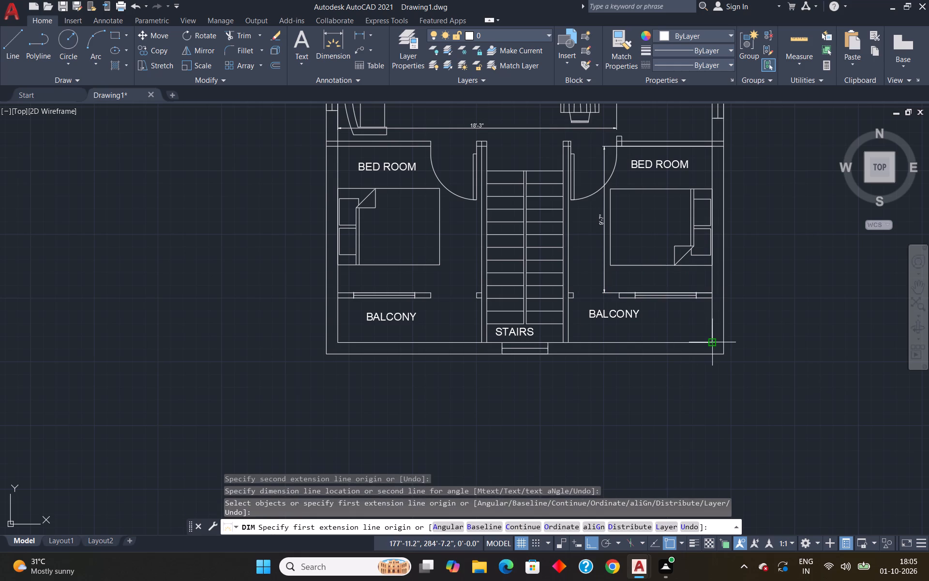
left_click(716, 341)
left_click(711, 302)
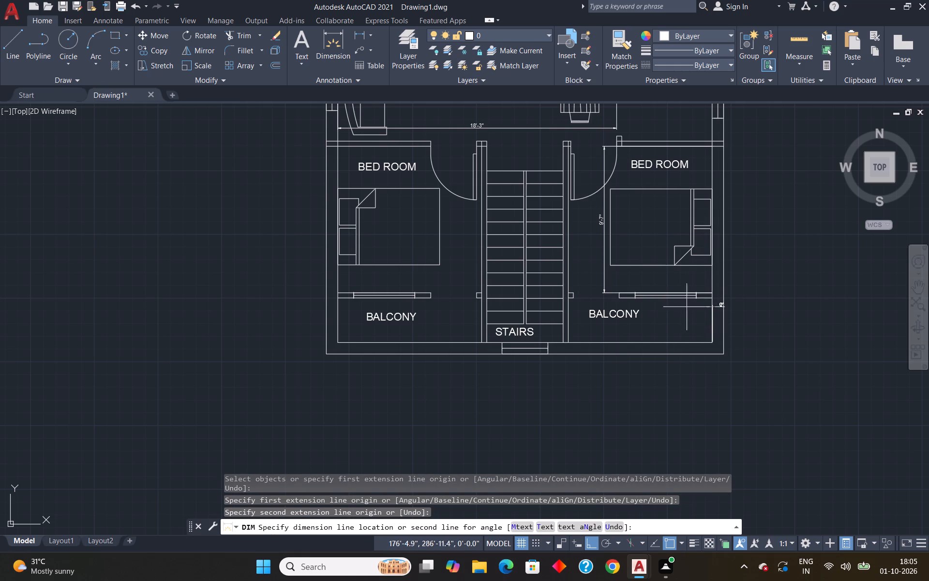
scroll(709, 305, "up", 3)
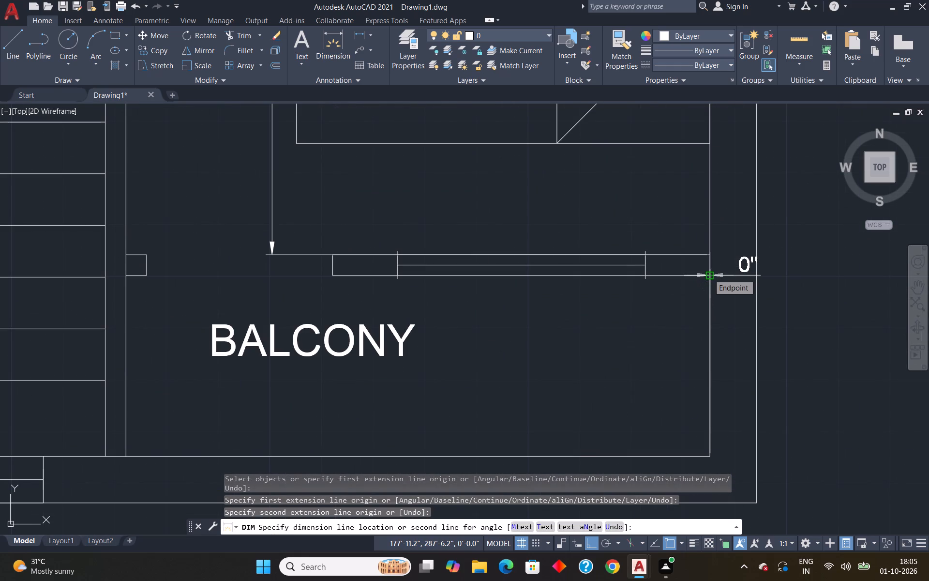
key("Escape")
Dimension the lower-right balcony's inside depth from the bottom wall to the bedroom wall, placing the dimension line inside near the outer wall.
key("space")
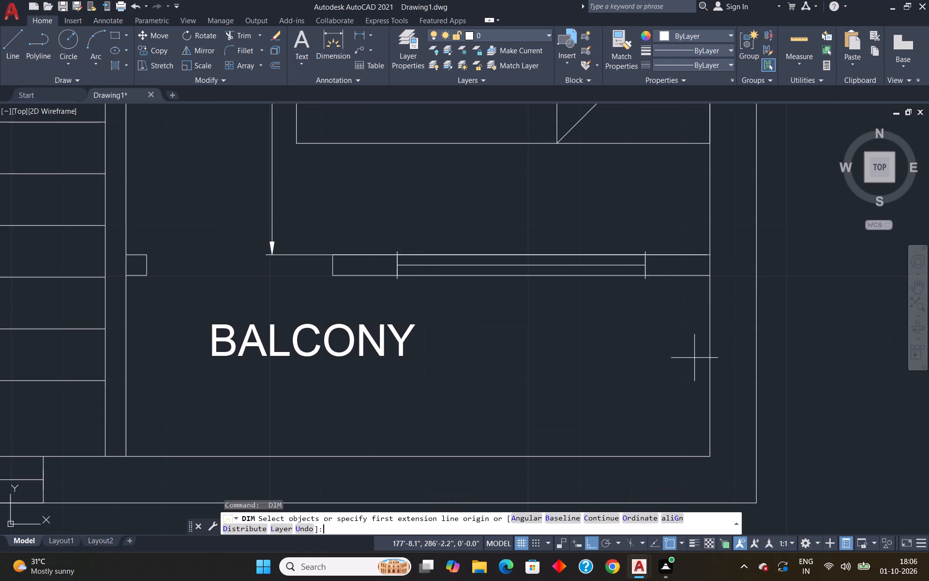
left_click(711, 455)
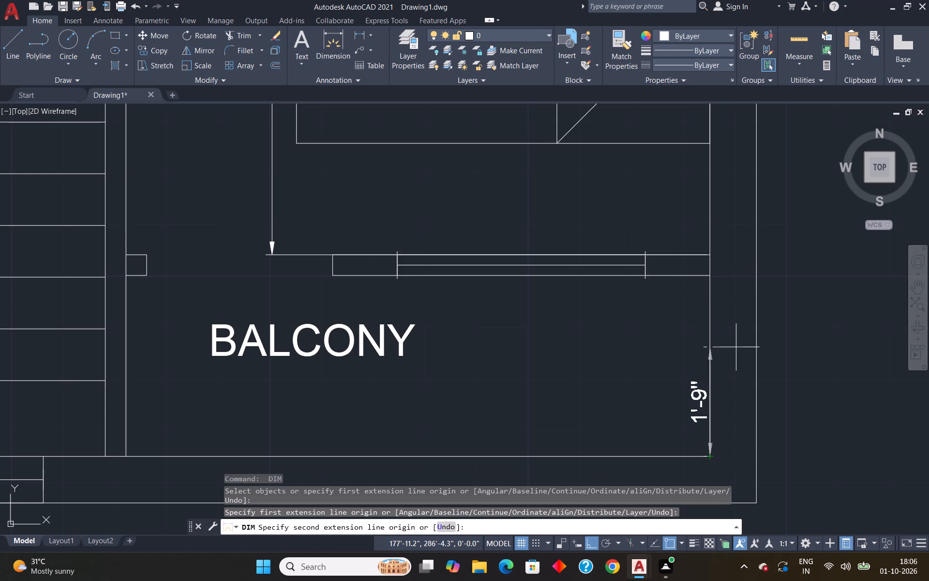
left_click(709, 274)
left_click(654, 292)
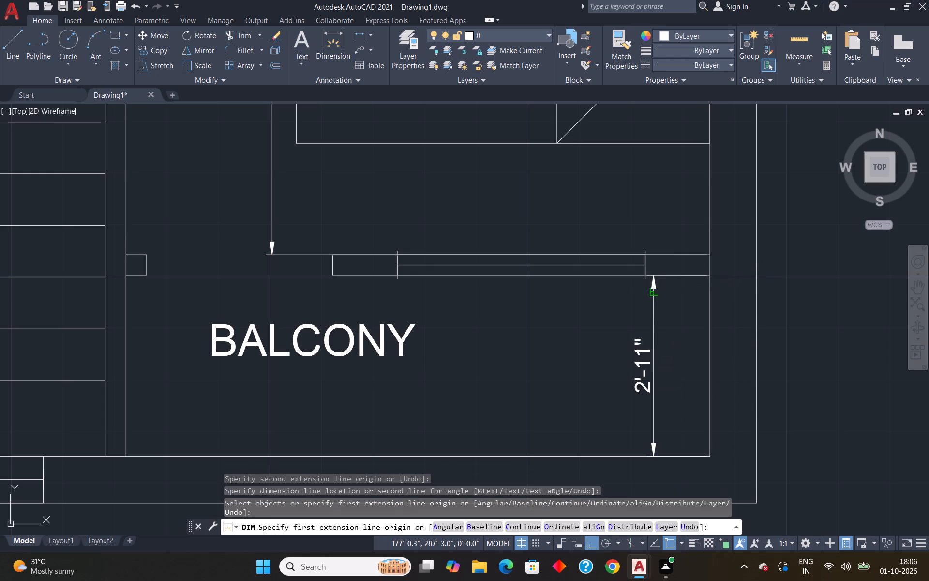
scroll(657, 288, "down", 5)
key("Escape")
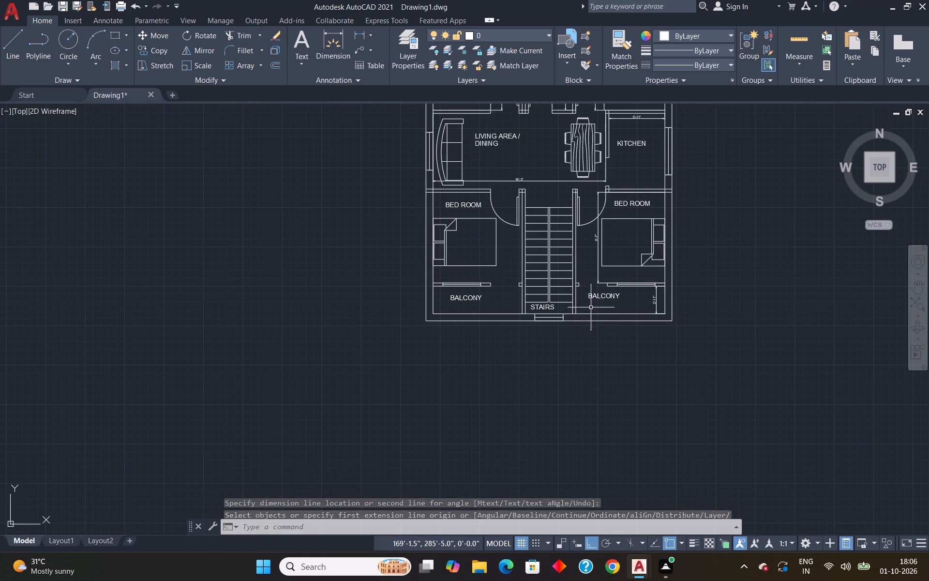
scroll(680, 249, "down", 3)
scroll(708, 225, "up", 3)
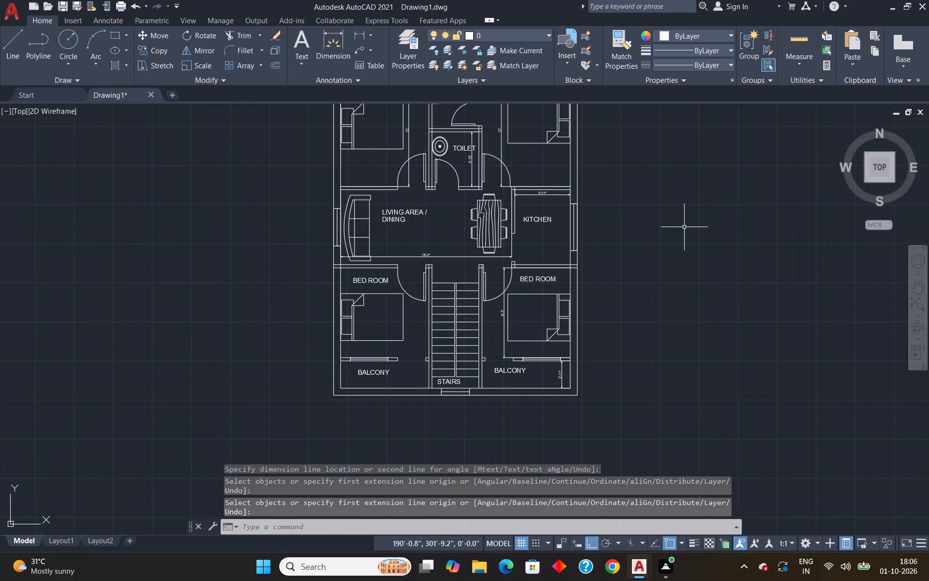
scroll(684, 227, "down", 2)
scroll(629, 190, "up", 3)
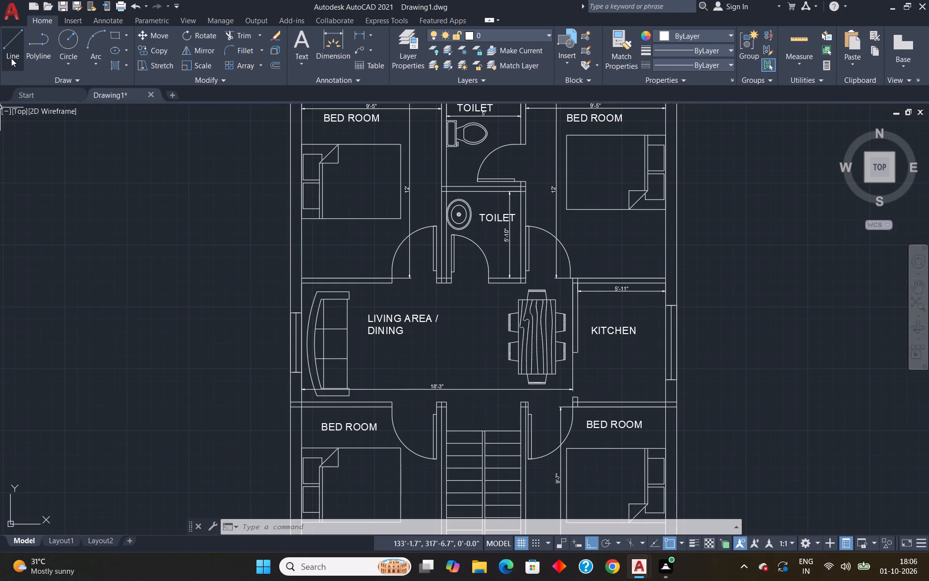
Save the drawing to the Desktop under the name FIRST FLOOR OCT 1.
left_click(9, 18)
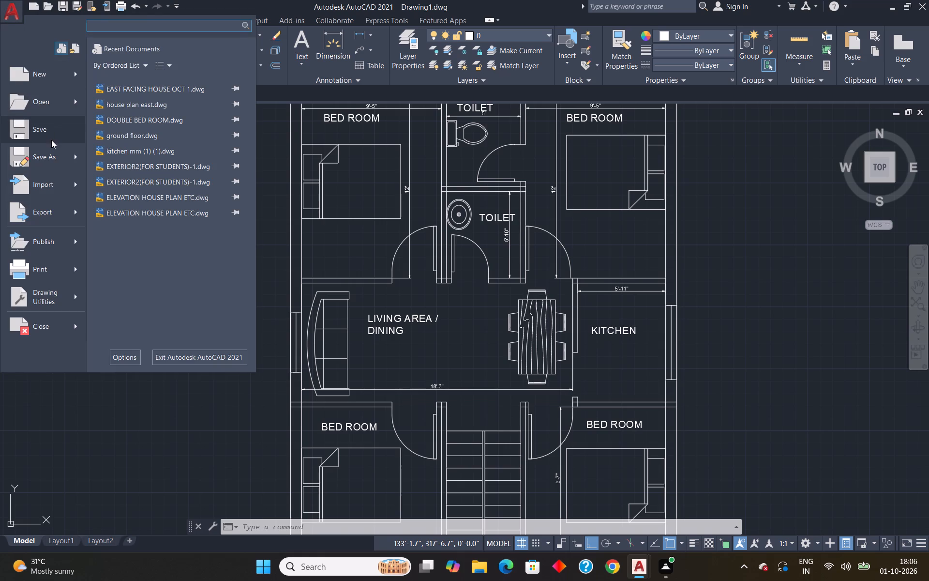
left_click(51, 141)
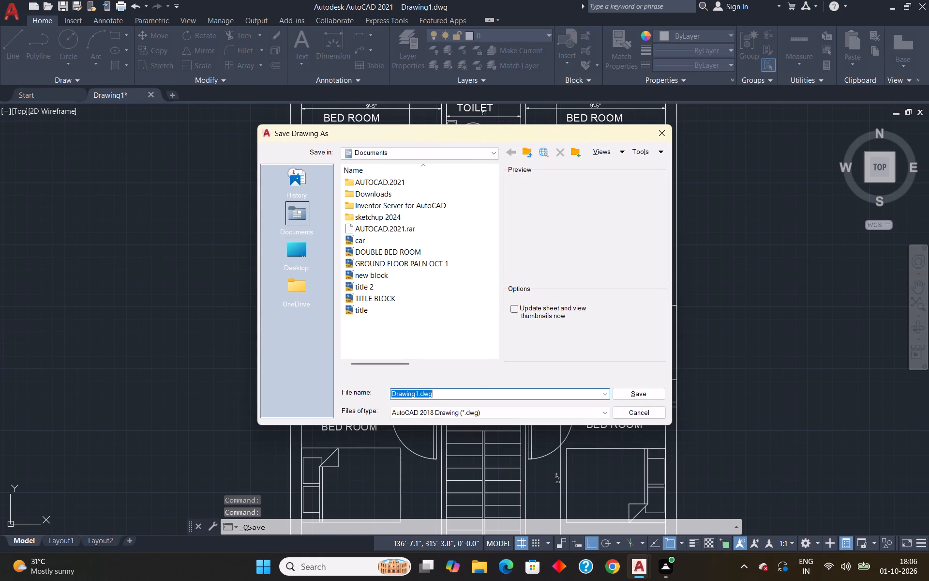
key("BackSpace")
type("FIRST FLOOR")
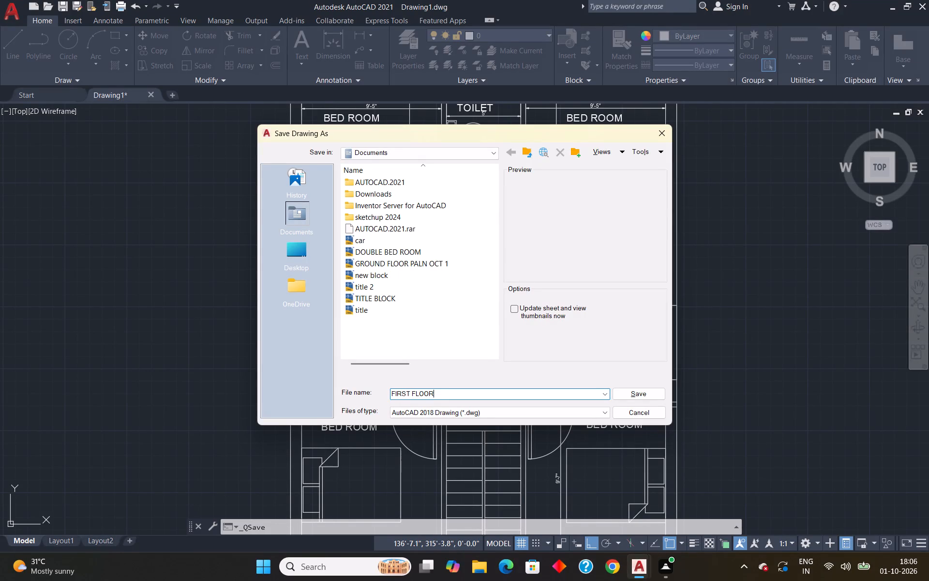
key("space")
type("OCT")
key("space")
key("1")
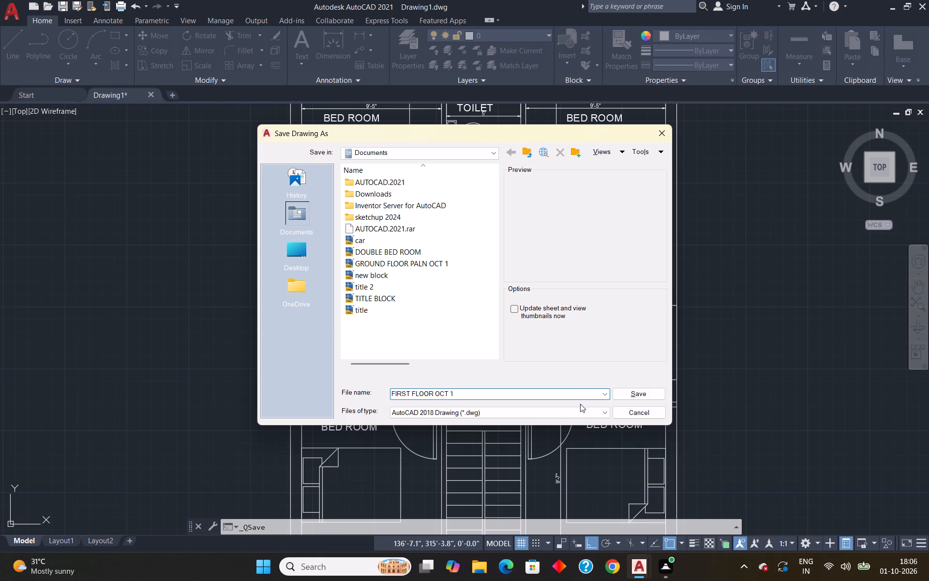
left_click(291, 254)
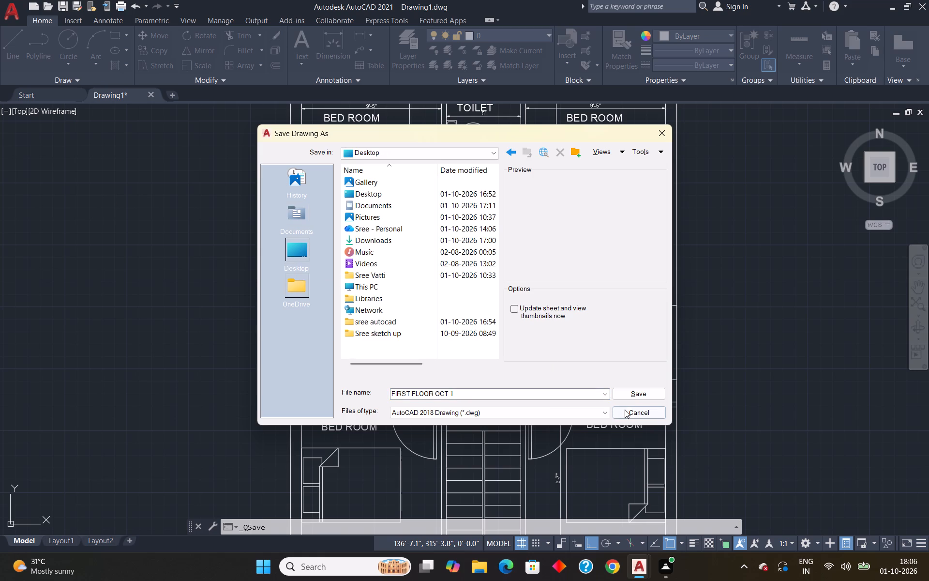
left_click(632, 393)
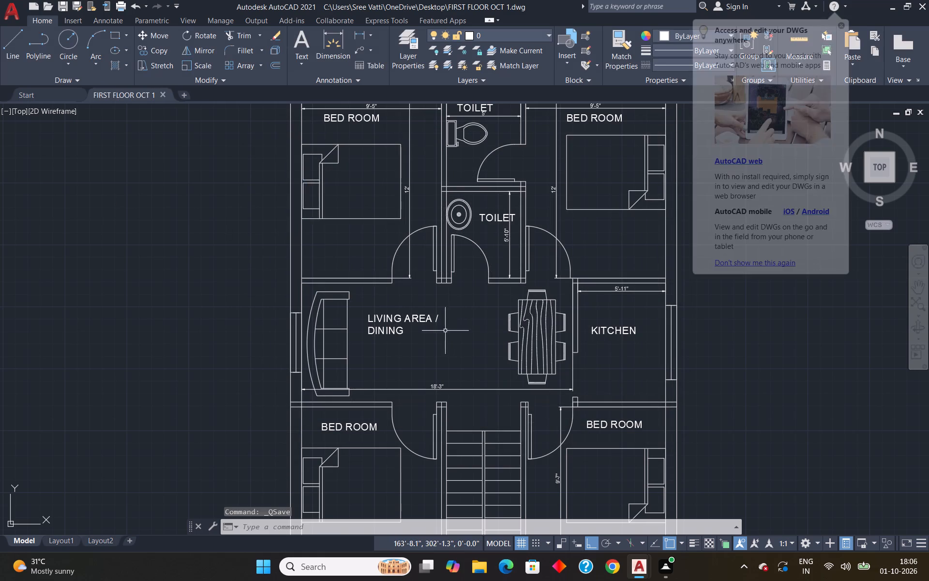
Export the current display as a PDF named FIRST FLOOR OCT 1 to the Desktop.
left_click(9, 16)
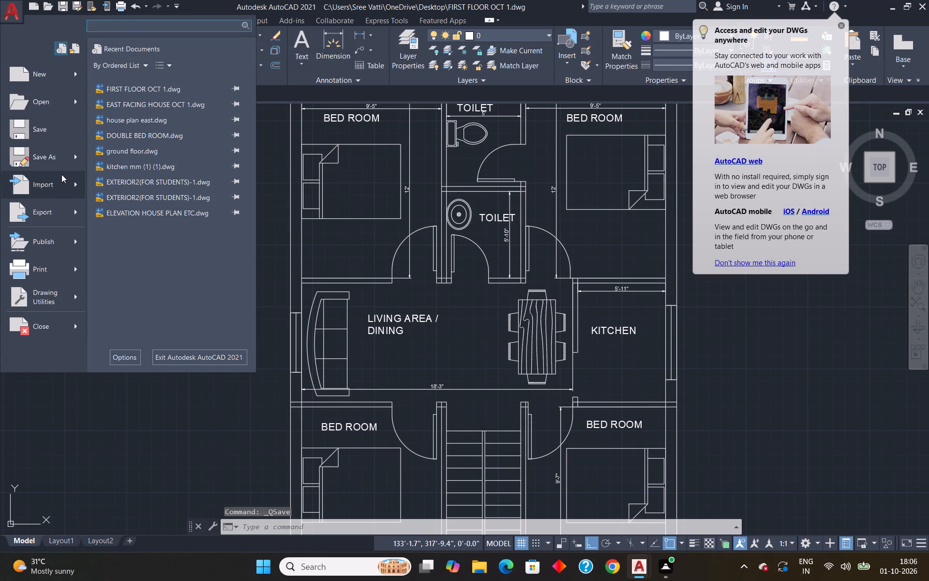
left_click(59, 216)
left_click(121, 215)
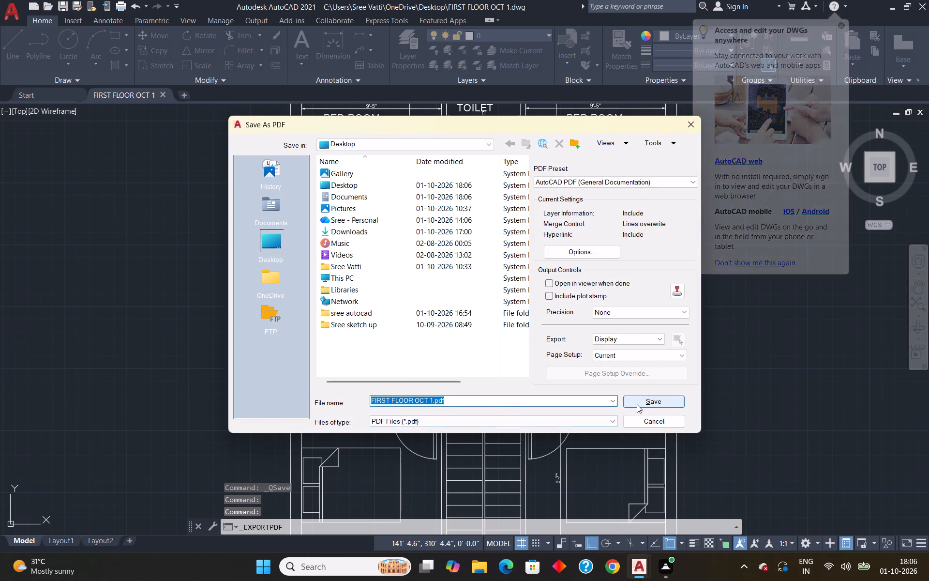
left_click(637, 404)
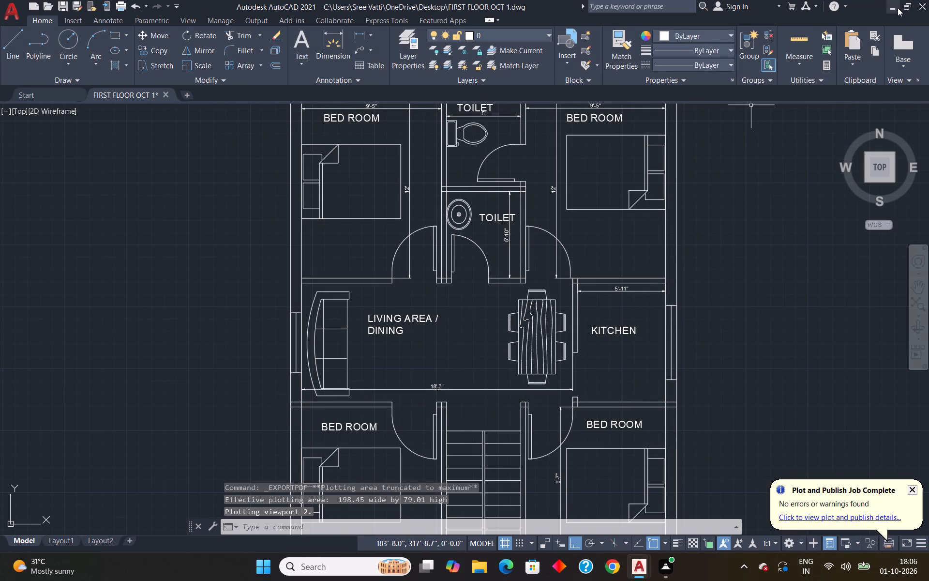
Exit the program without saving further changes to the drawing.
left_click(928, 1)
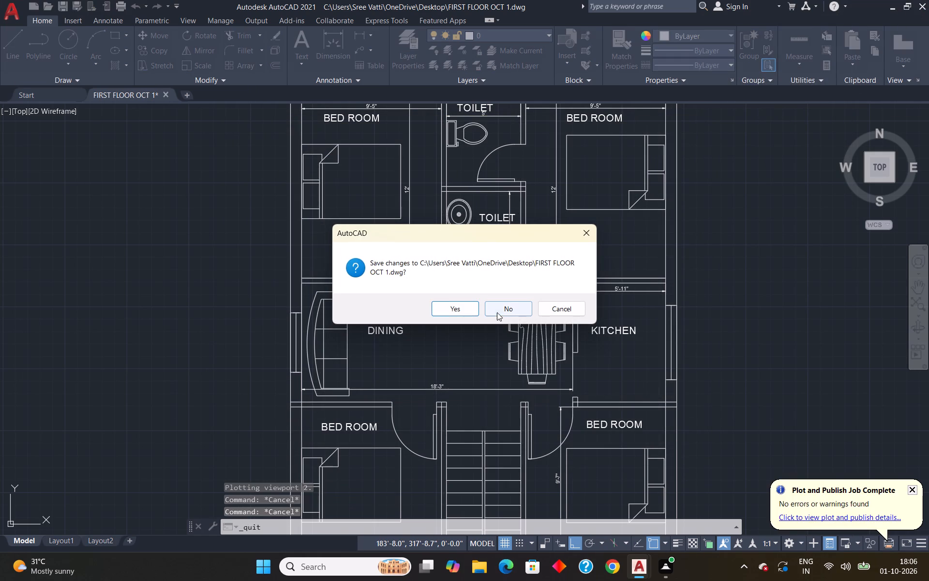
left_click(497, 314)
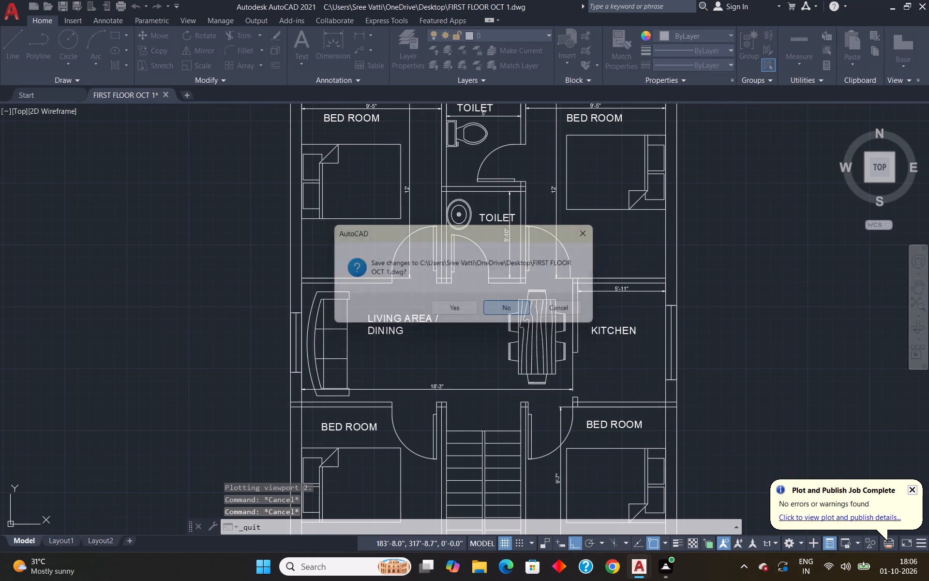